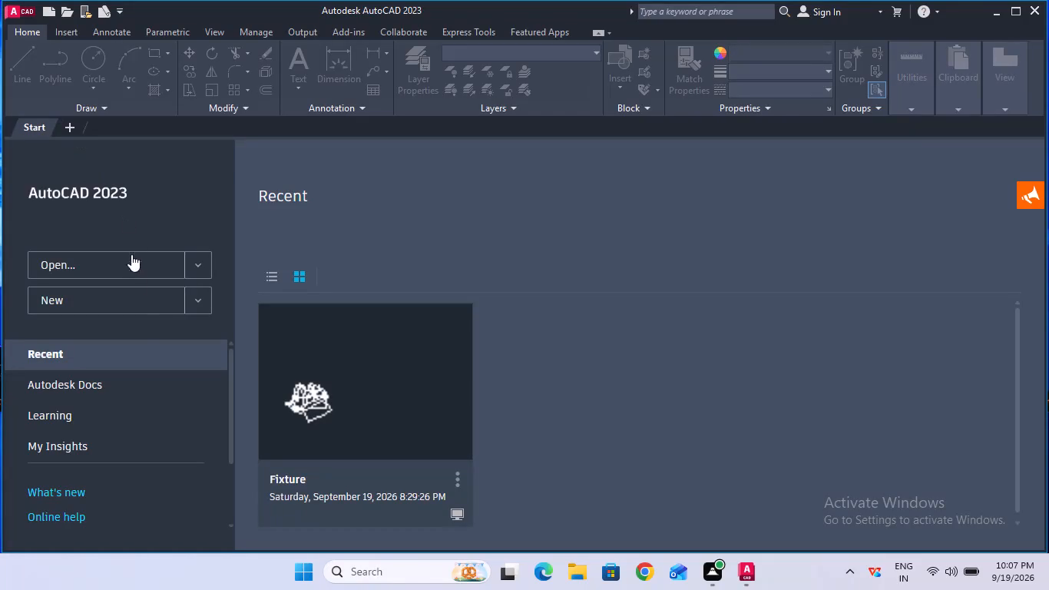
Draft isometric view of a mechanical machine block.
Create a new blank drawing.
left_click(138, 303)
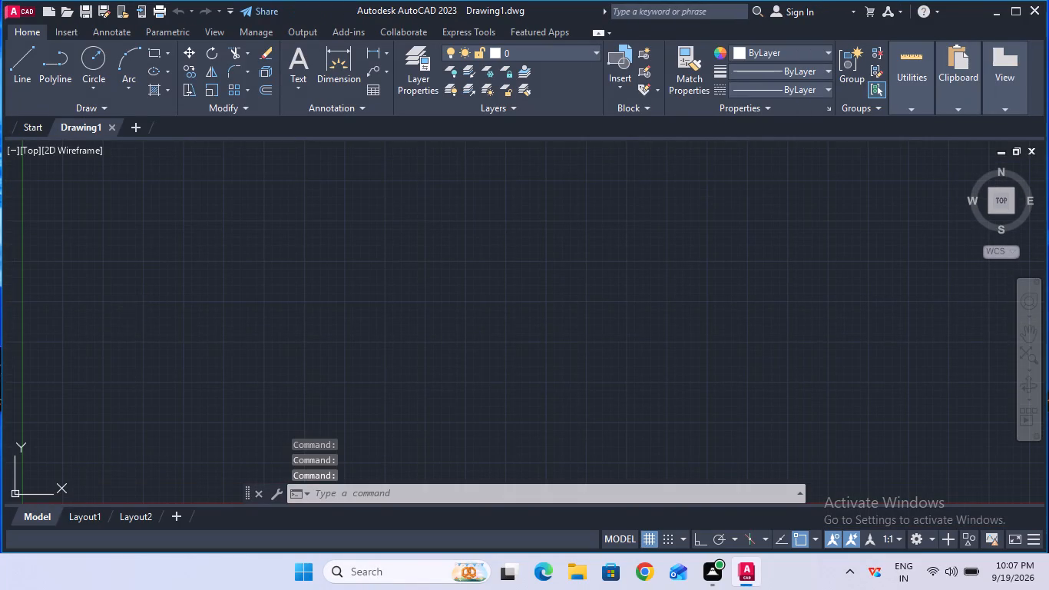
Turn on log file recording with the LOGFILEON command.
left_click(370, 489)
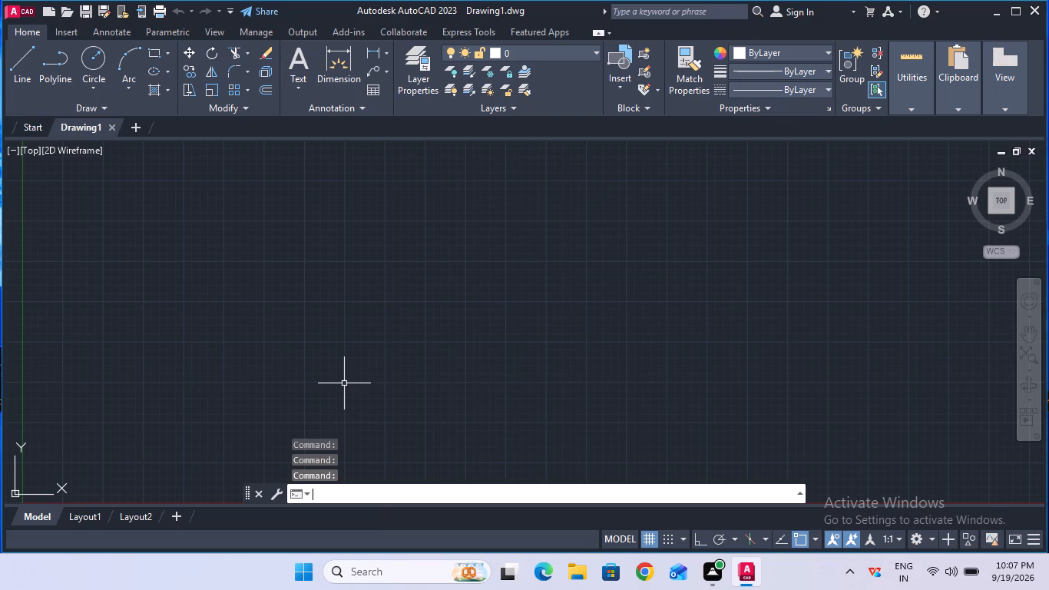
type("lo")
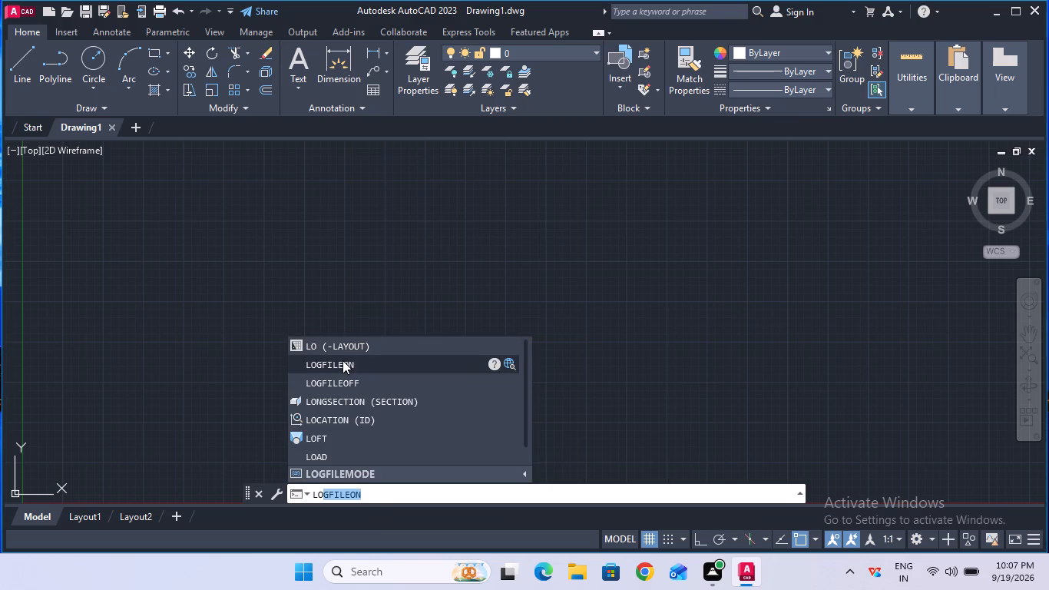
left_click(342, 360)
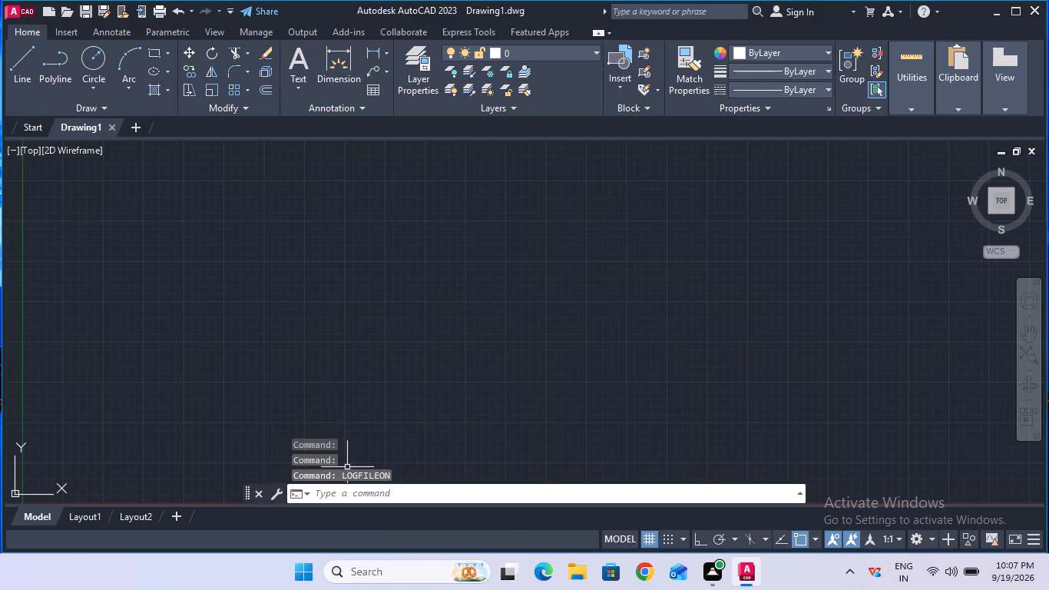
Configure the drawing units to a length precision of 0 and an insertion scale in millimeters.
double_click(343, 490)
type("uni")
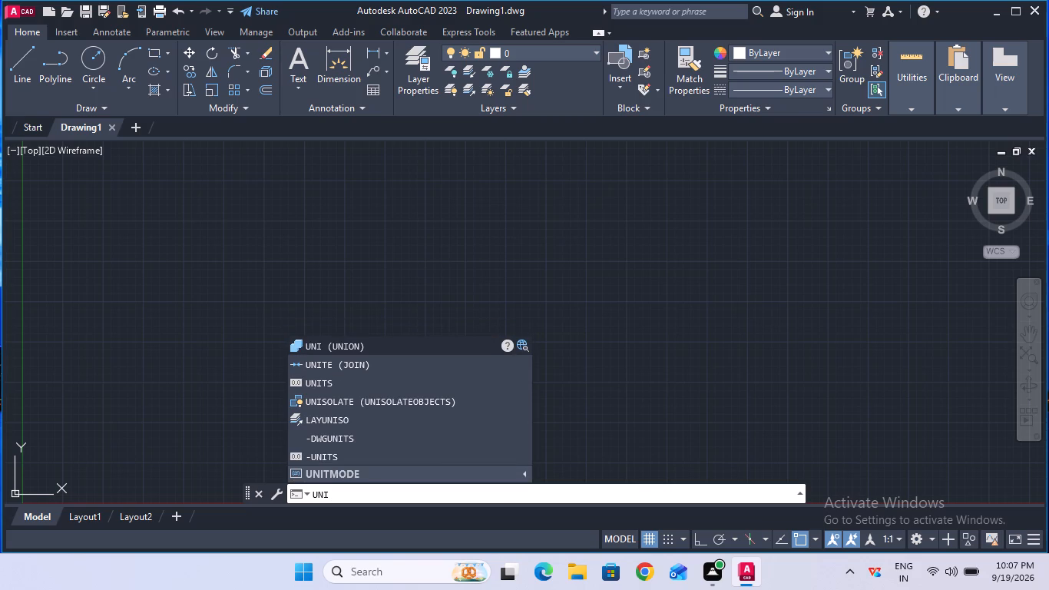
left_click(342, 383)
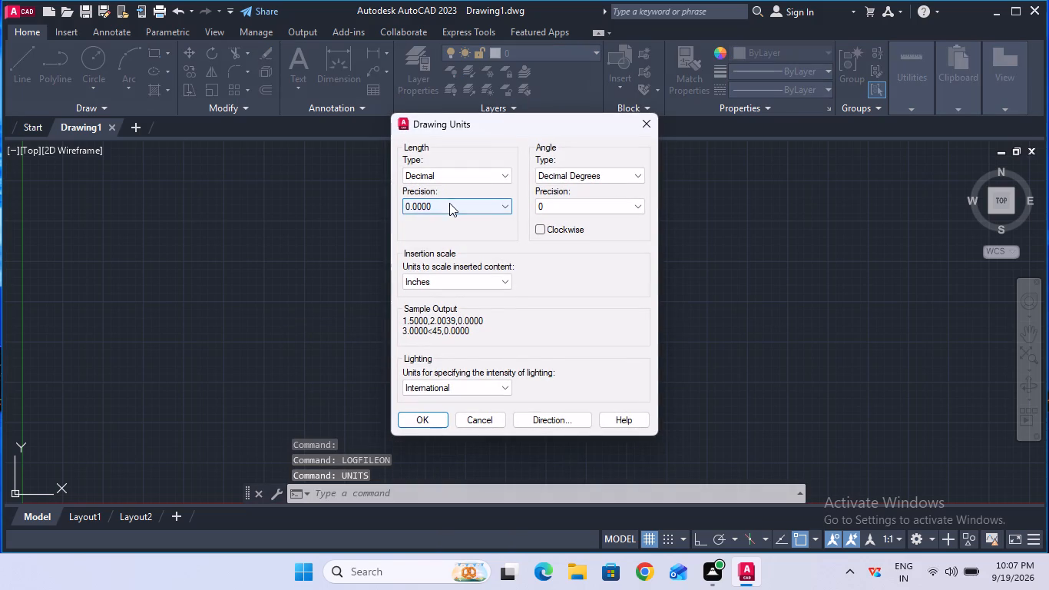
left_click(449, 203)
left_click(449, 218)
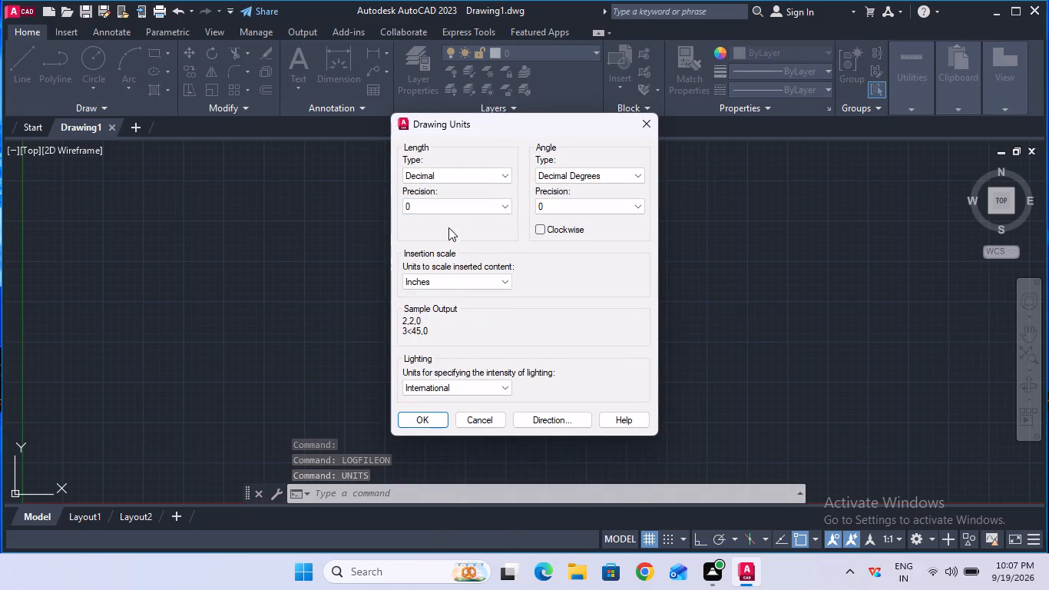
double_click(448, 287)
left_click(448, 287)
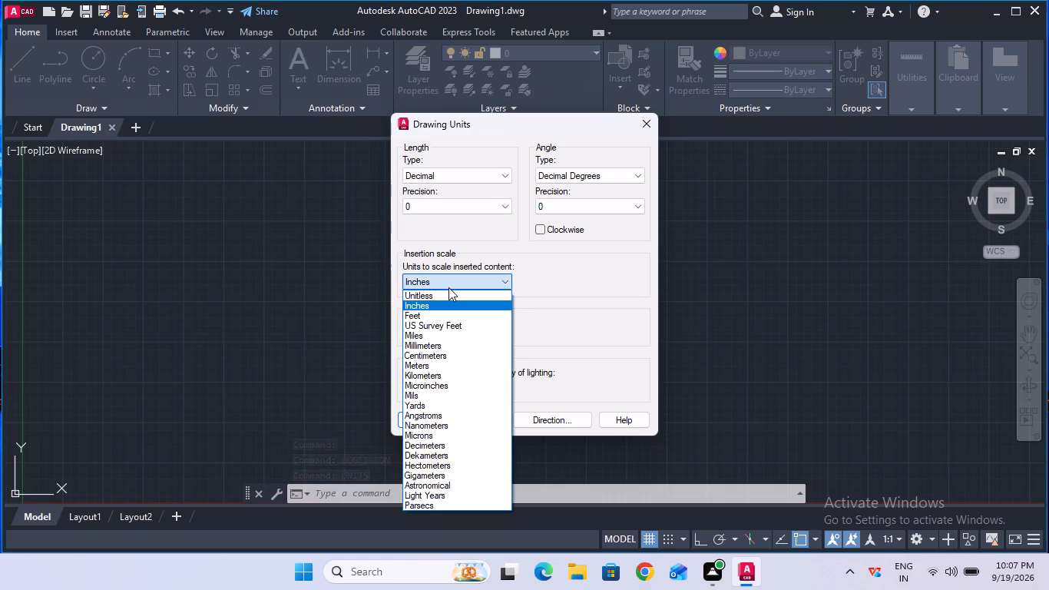
left_click(438, 346)
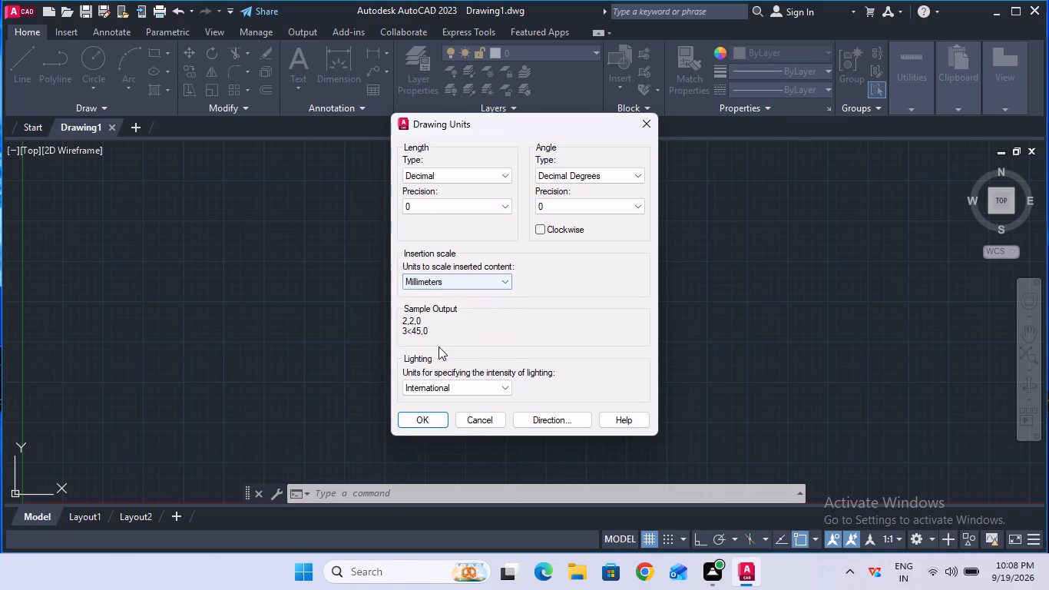
double_click(421, 425)
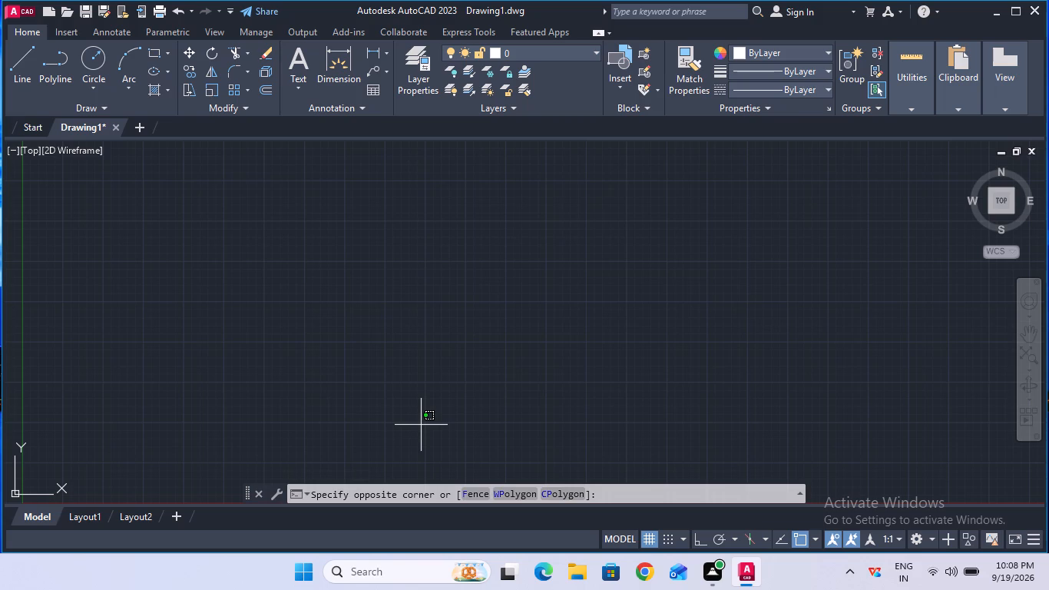
key("Escape")
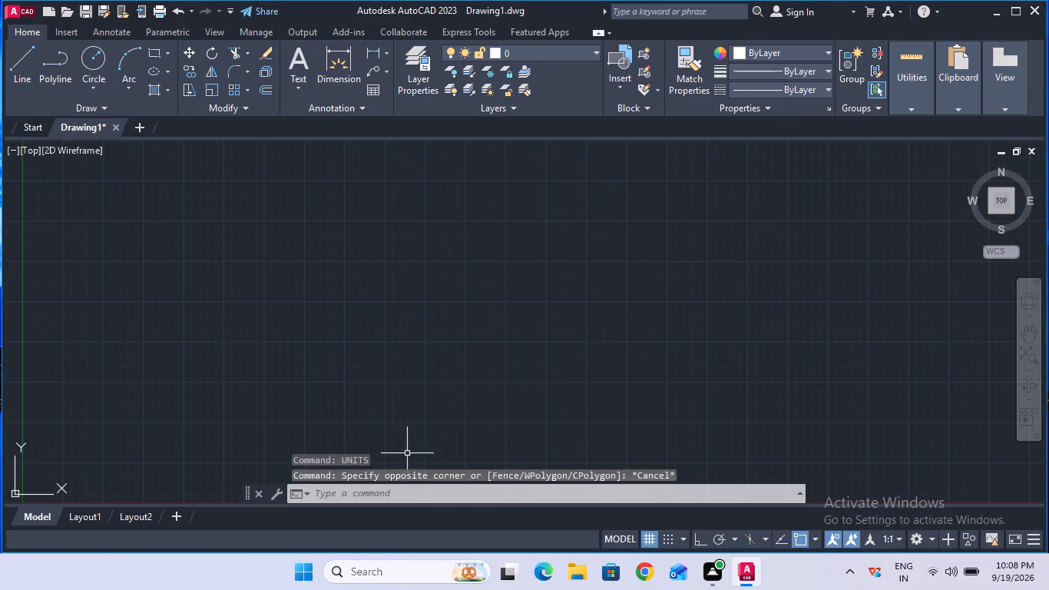
Modify the Standard dimension style to use a linear primary units precision of 0.
left_click(391, 498)
key("d")
key("Return")
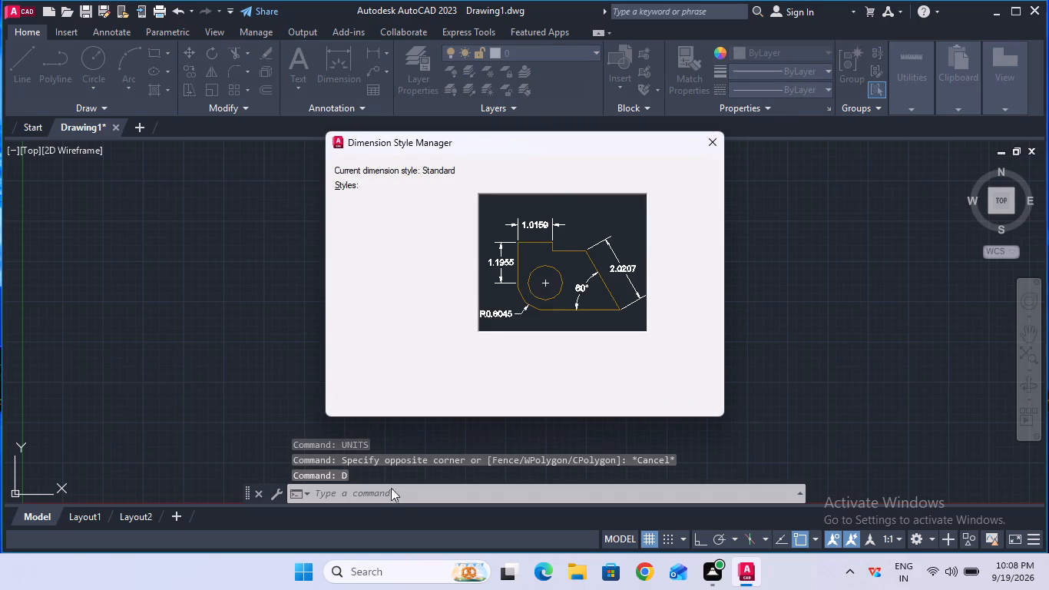
left_click(673, 253)
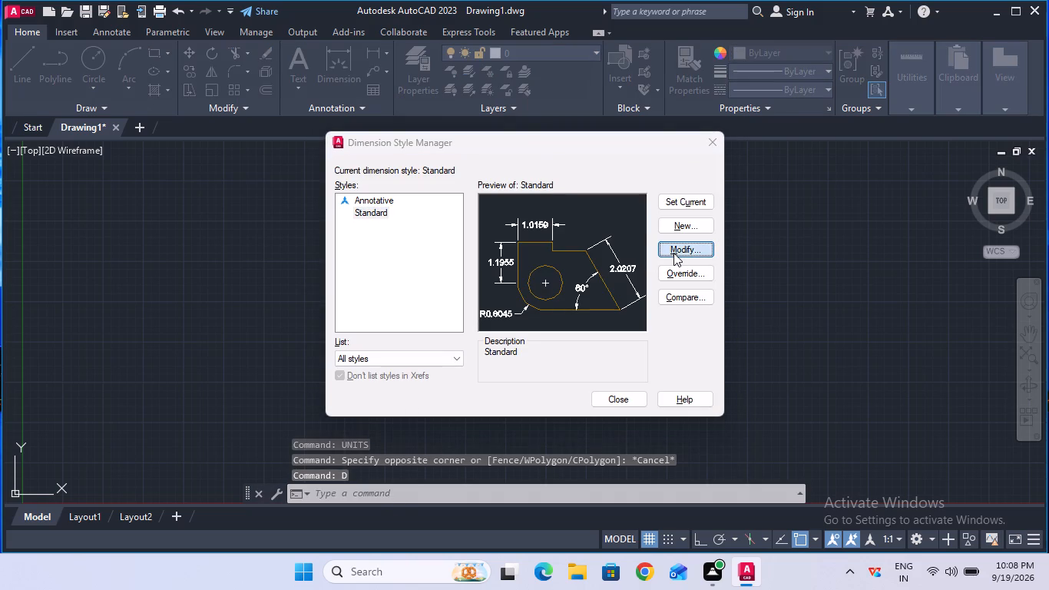
left_click(483, 172)
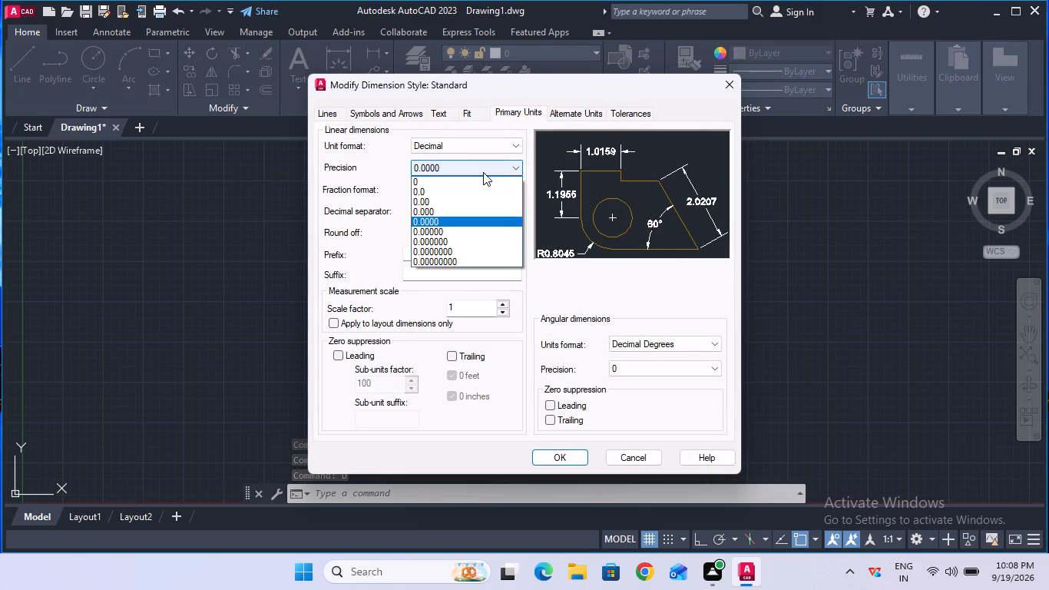
left_click(483, 182)
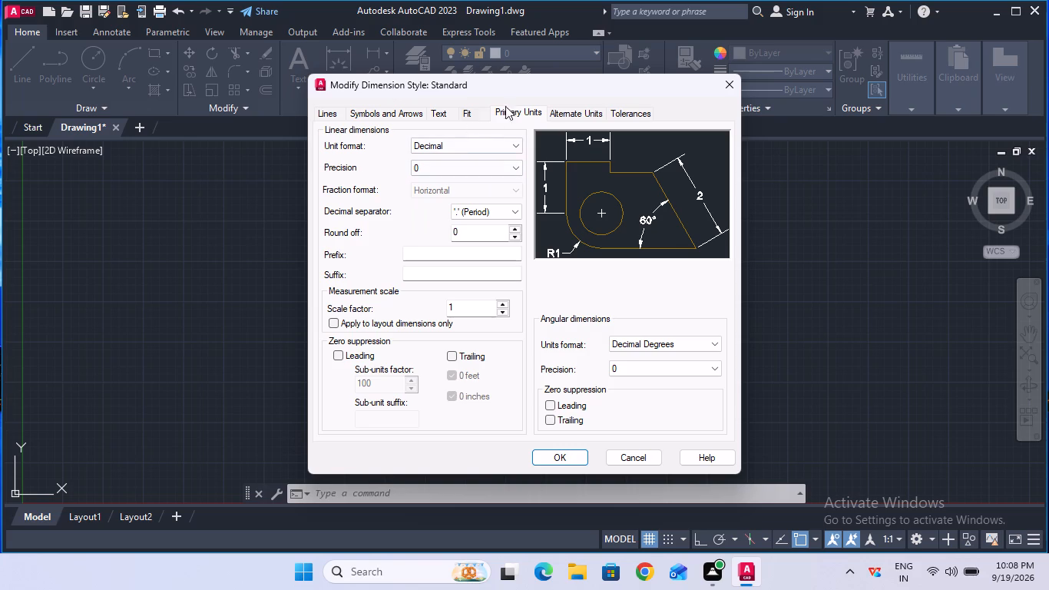
Give the Standard dimension style ISO standard text alignment and a text height of 6, and set it as the current style.
left_click(442, 105)
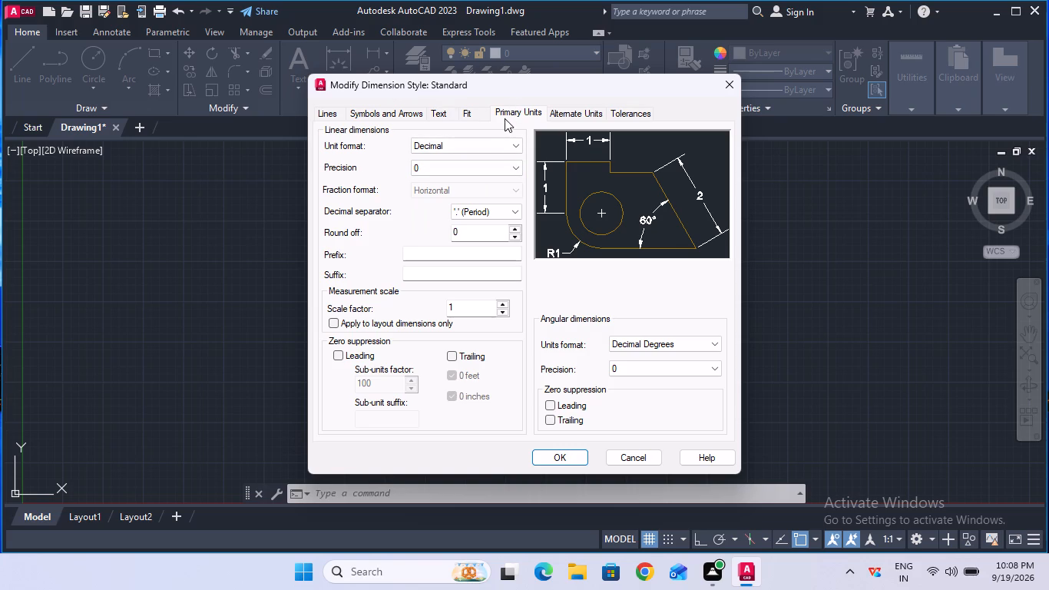
left_click(508, 116)
left_click(446, 120)
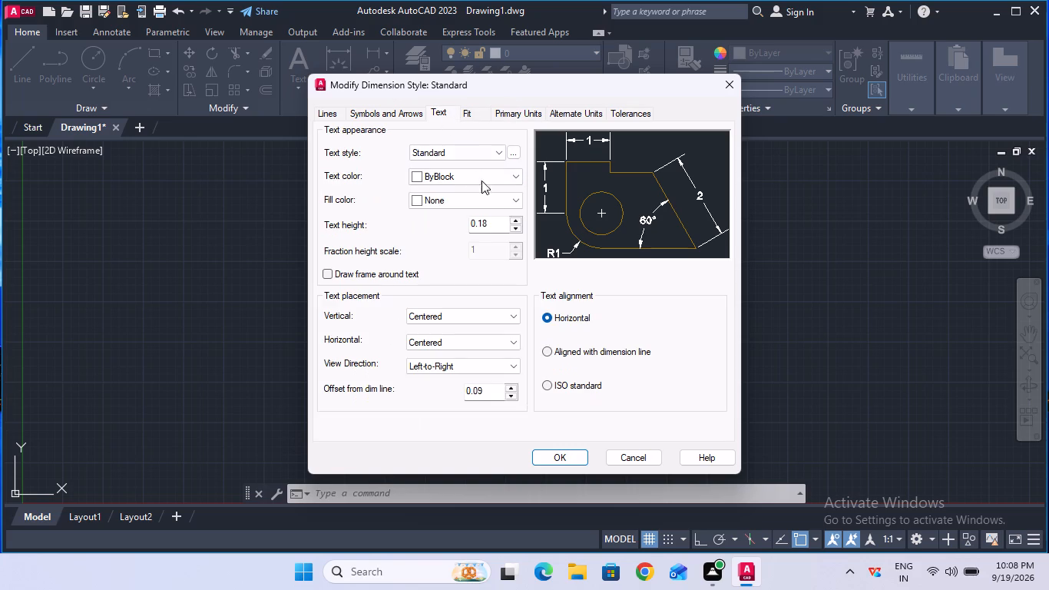
left_click(546, 381)
left_click(493, 223)
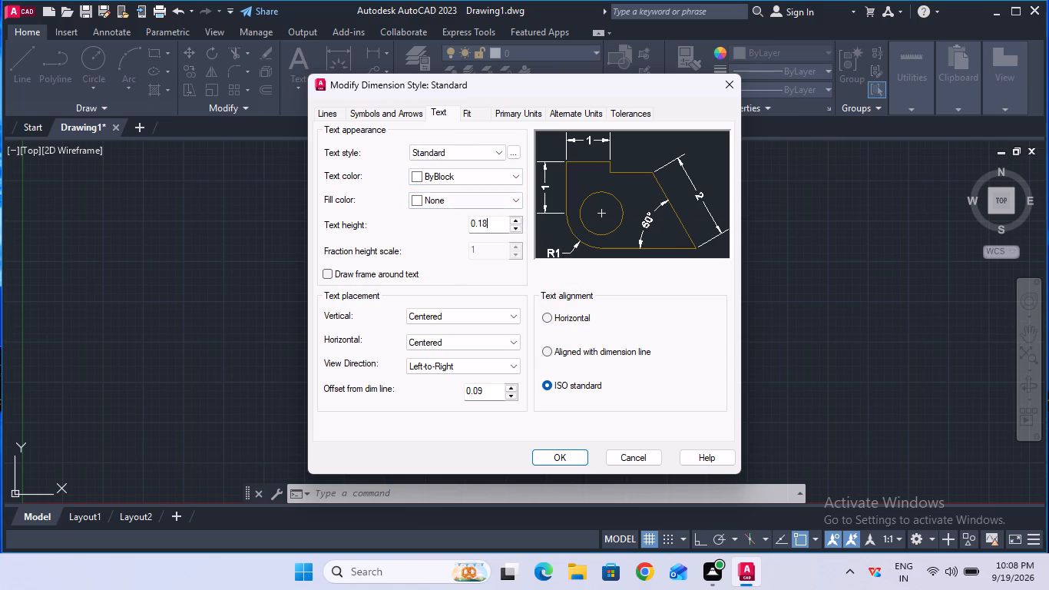
key("BackSpace")
key("BackSpace")
key("BackSpace")
key("BackSpace")
key("BackSpace")
key("BackSpace")
key("BackSpace")
key("BackSpace")
key("BackSpace")
key("BackSpace")
key("BackSpace")
key("BackSpace")
key("BackSpace")
key("6")
left_click(546, 454)
left_click(672, 201)
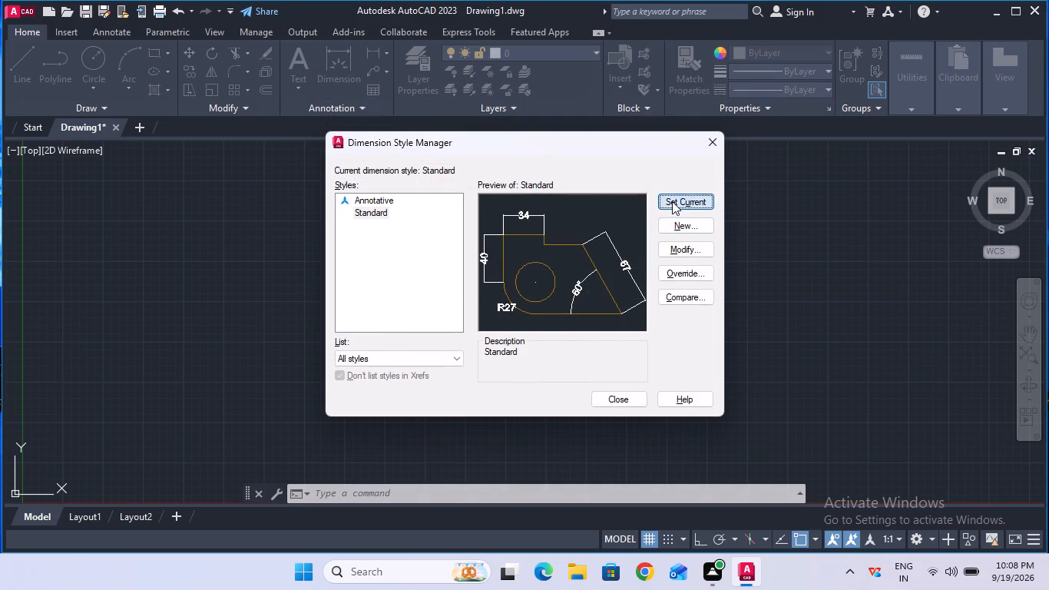
left_click(607, 403)
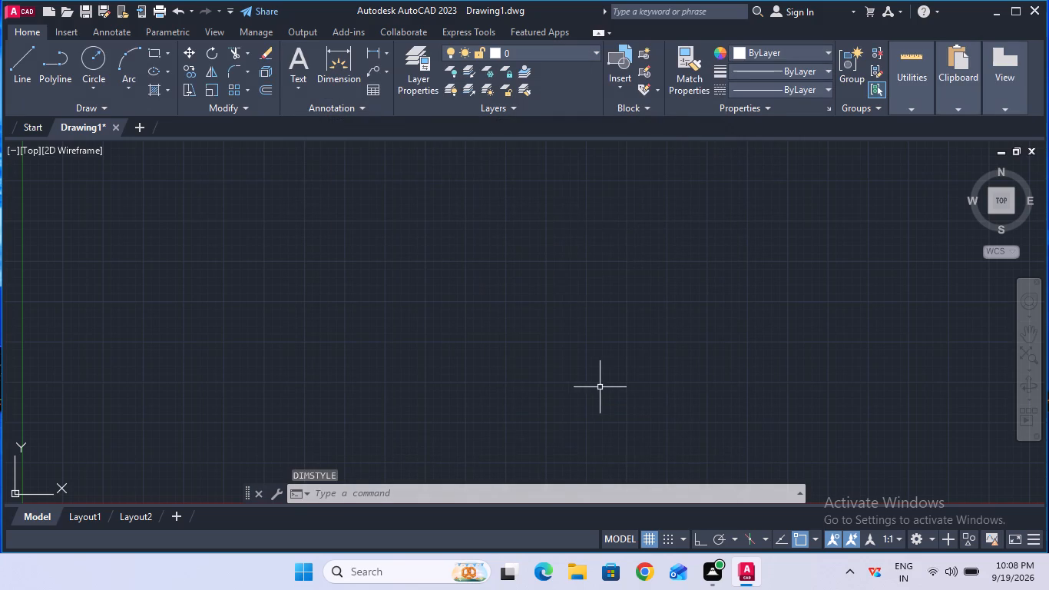
Set the model space limits with lower left corner 0,0 and upper right corner 100,100.
left_click(406, 494)
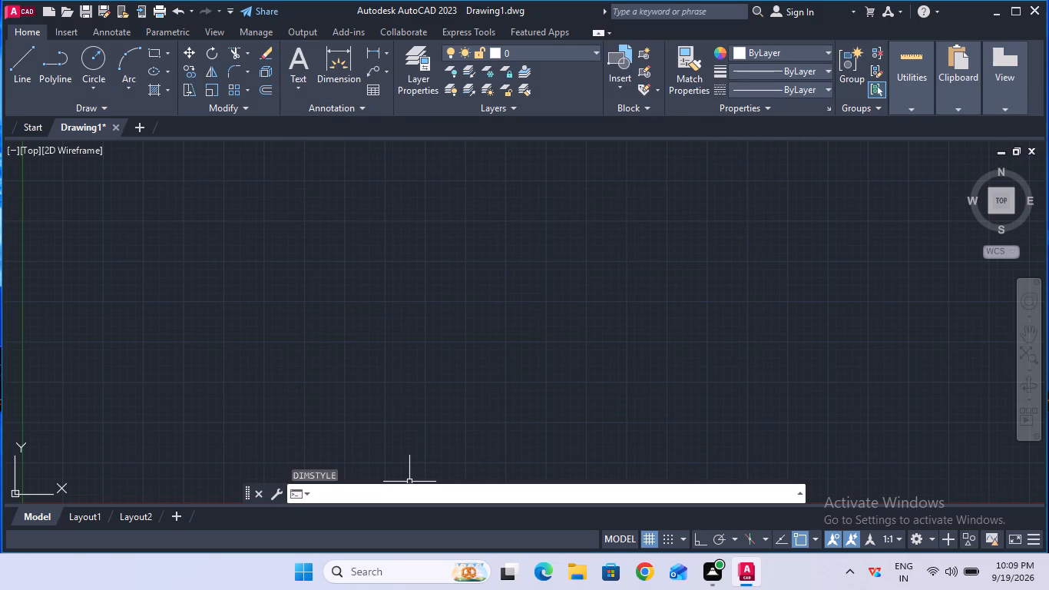
type("lim")
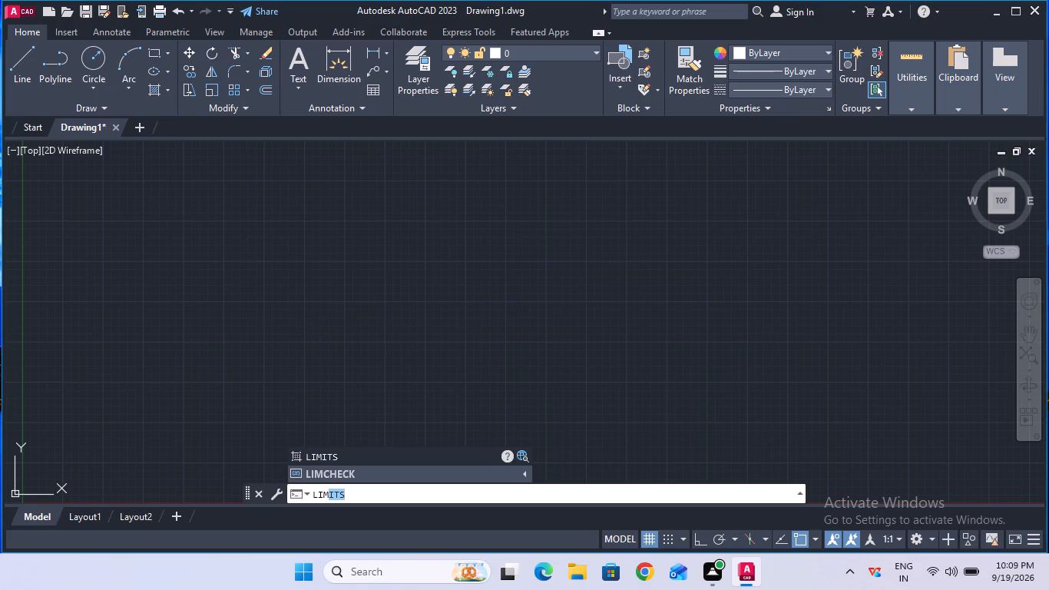
left_click(386, 458)
left_click(597, 492)
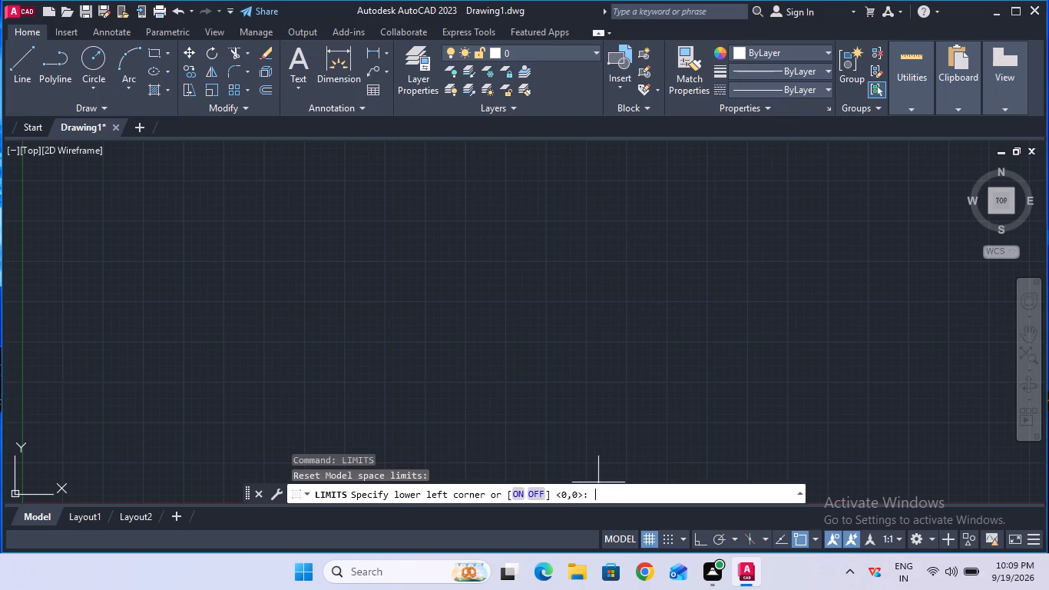
type("0,0")
key("Return")
type("100")
type(",100")
key("Return")
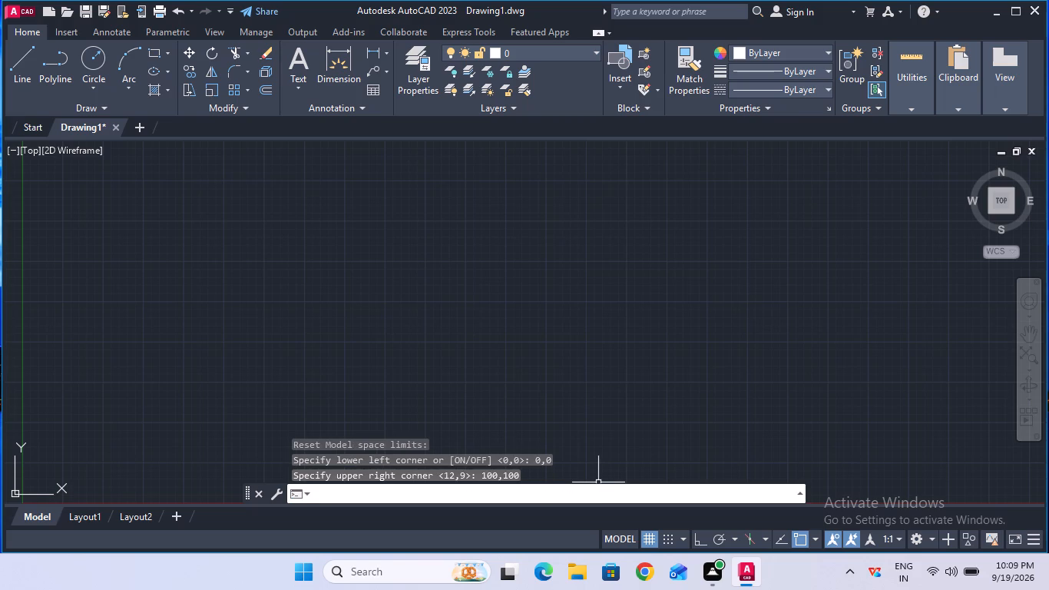
Turn on Ortho mode and switch to isometric drafting on the top isoplane.
key("z")
key("Return")
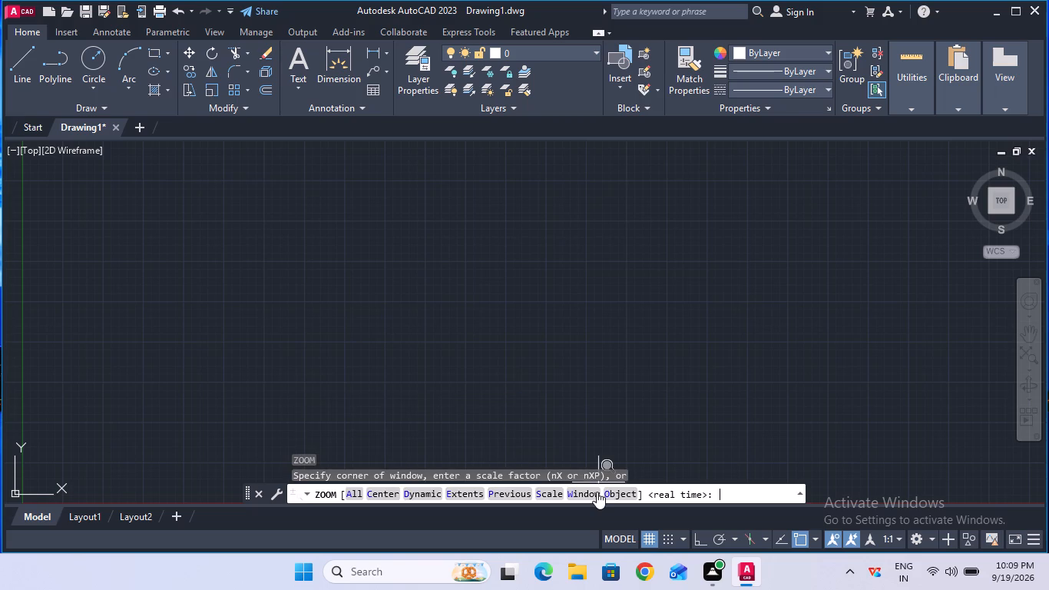
key("a")
key("Return")
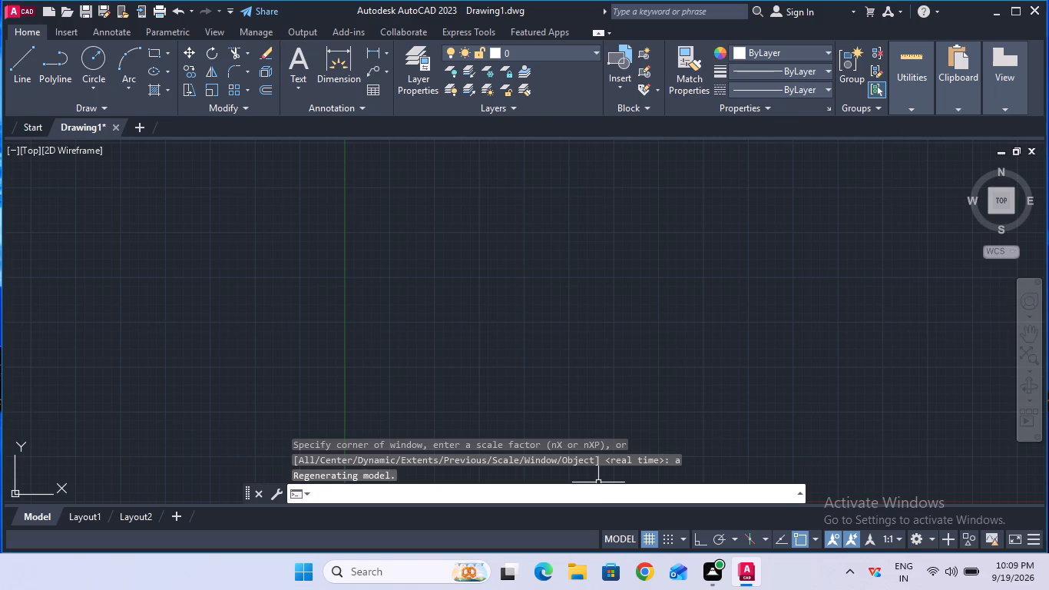
key("F8")
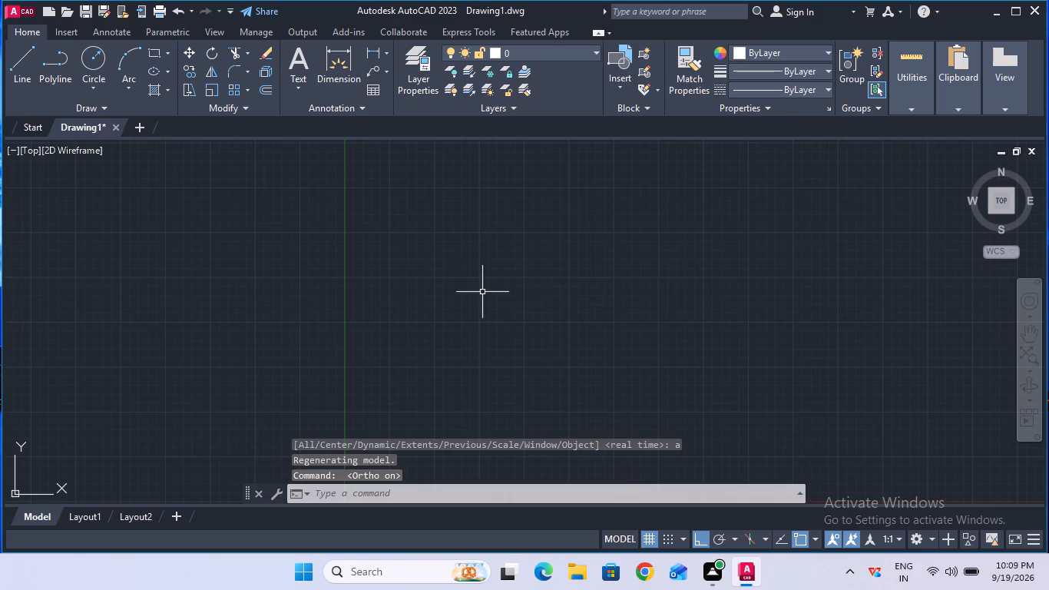
left_click(767, 535)
left_click(773, 496)
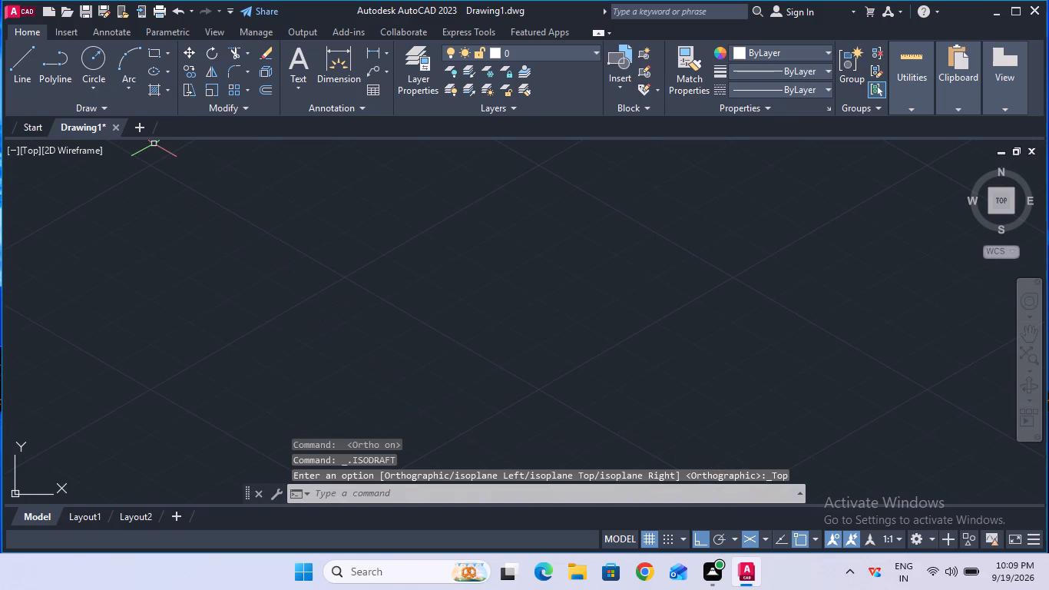
Draw an isocircle with a radius of 22 on the top isoplane using the Ellipse command.
type("ell")
double_click(438, 345)
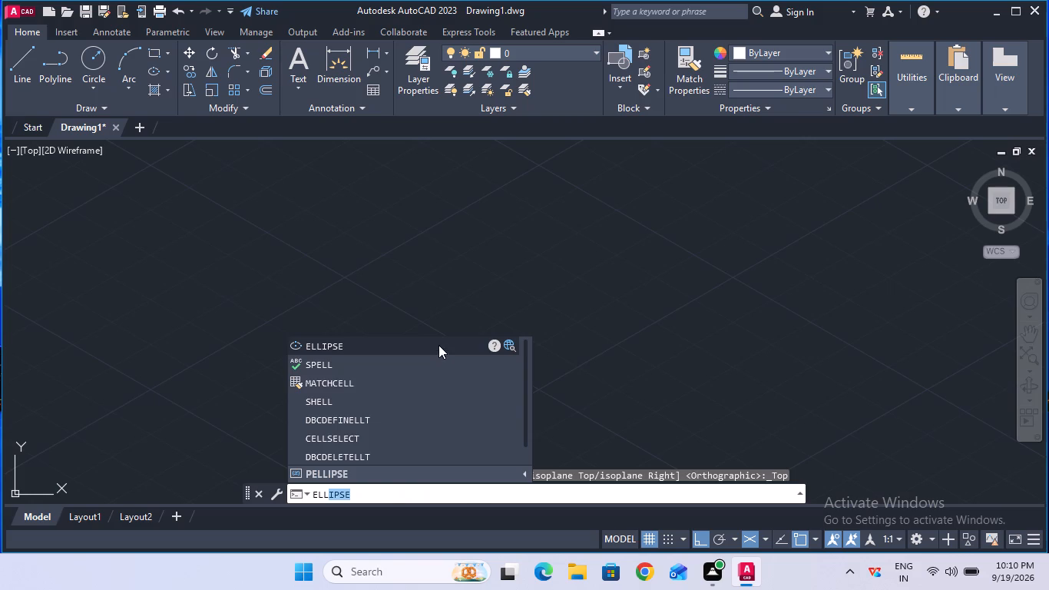
left_click(630, 498)
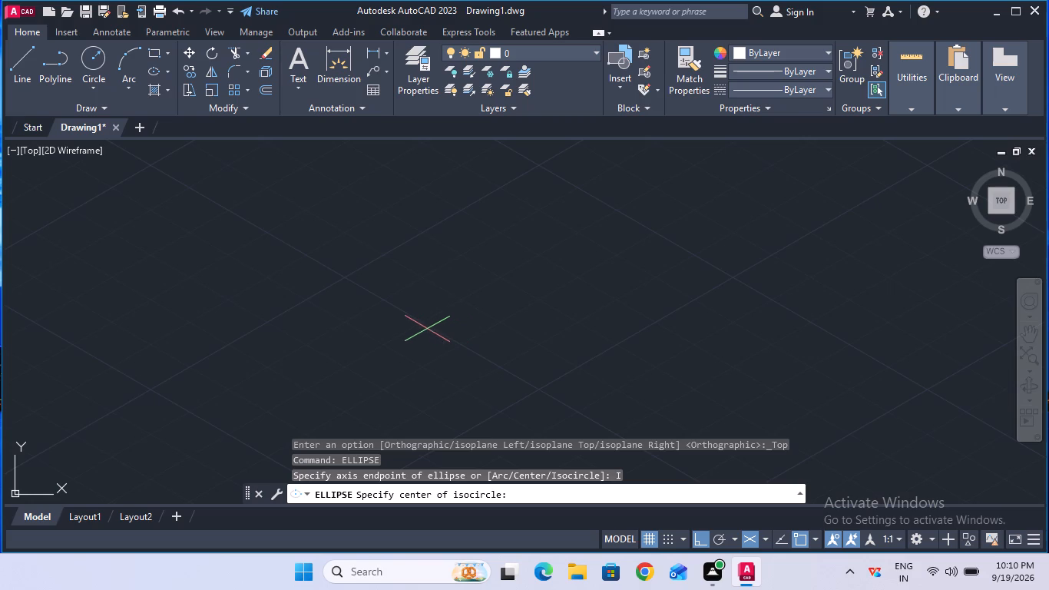
left_click(422, 322)
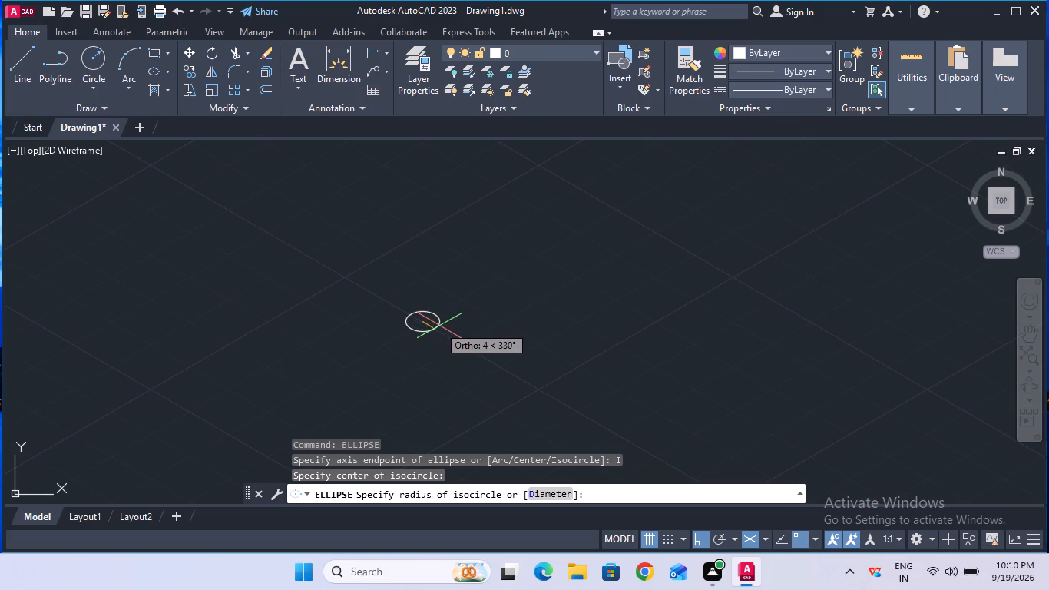
type("22")
key("Return")
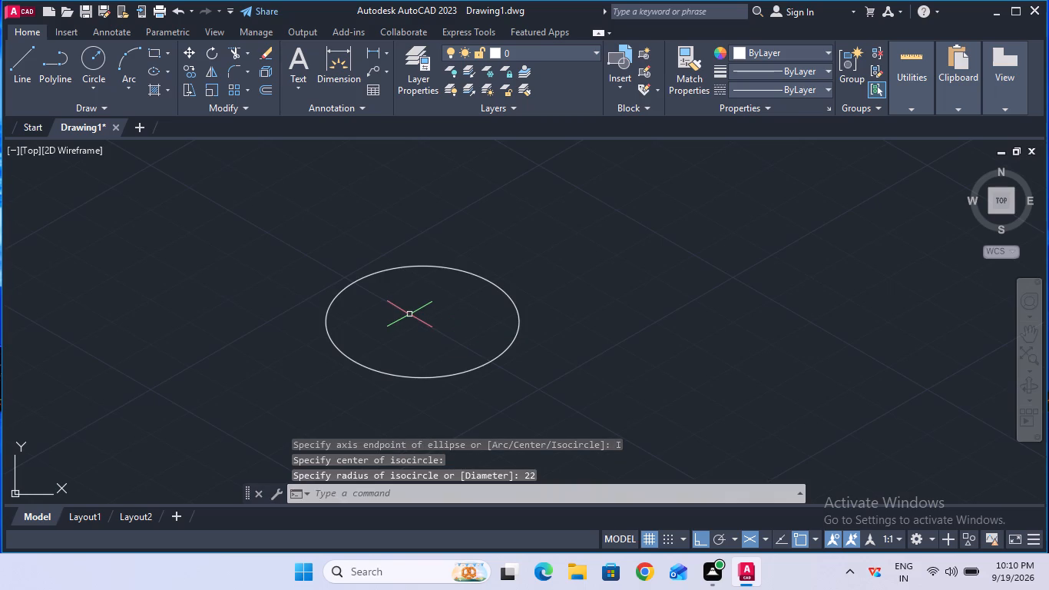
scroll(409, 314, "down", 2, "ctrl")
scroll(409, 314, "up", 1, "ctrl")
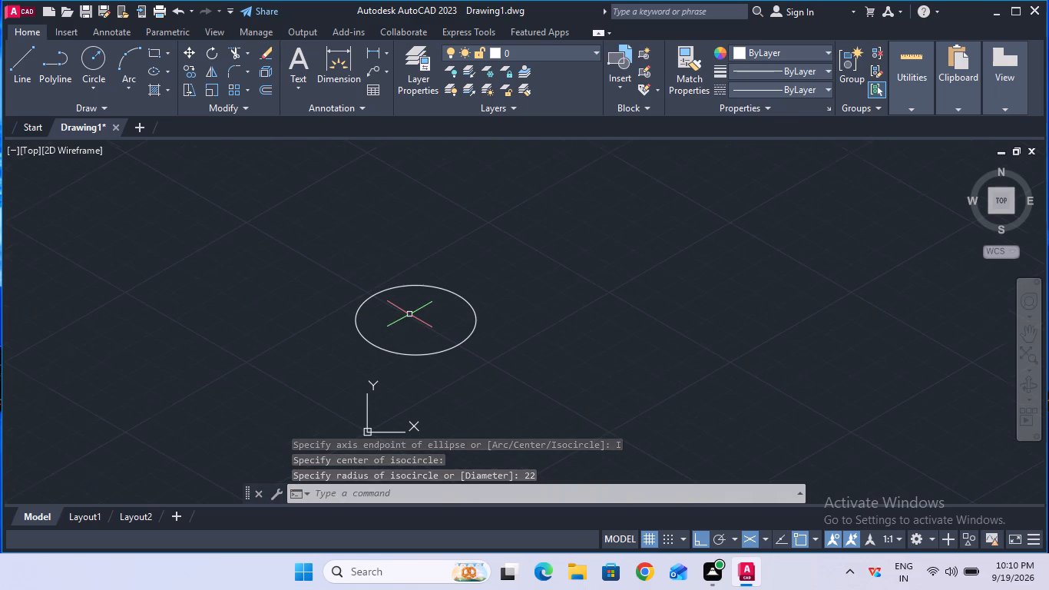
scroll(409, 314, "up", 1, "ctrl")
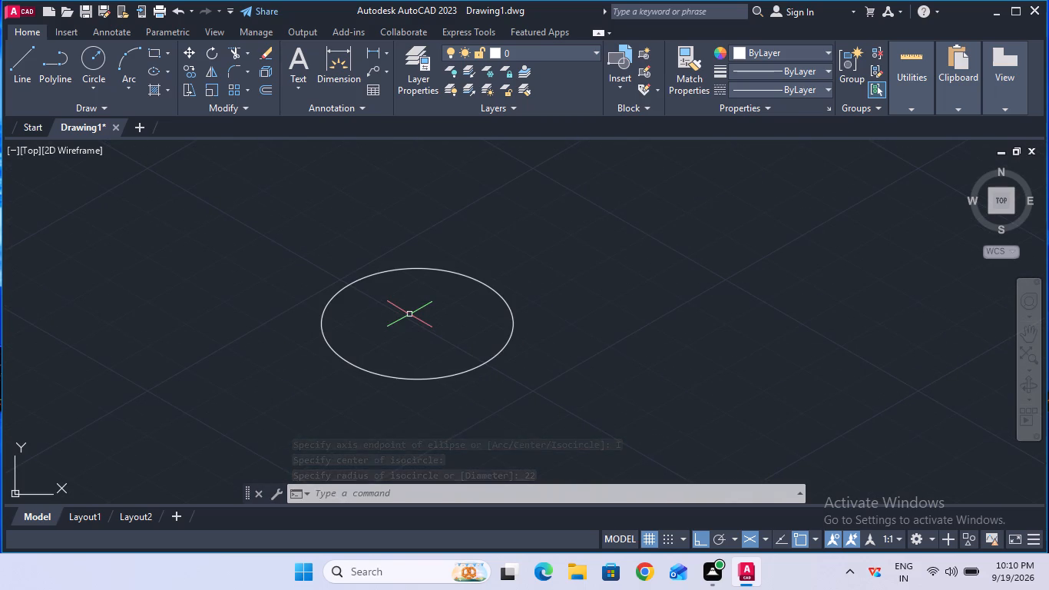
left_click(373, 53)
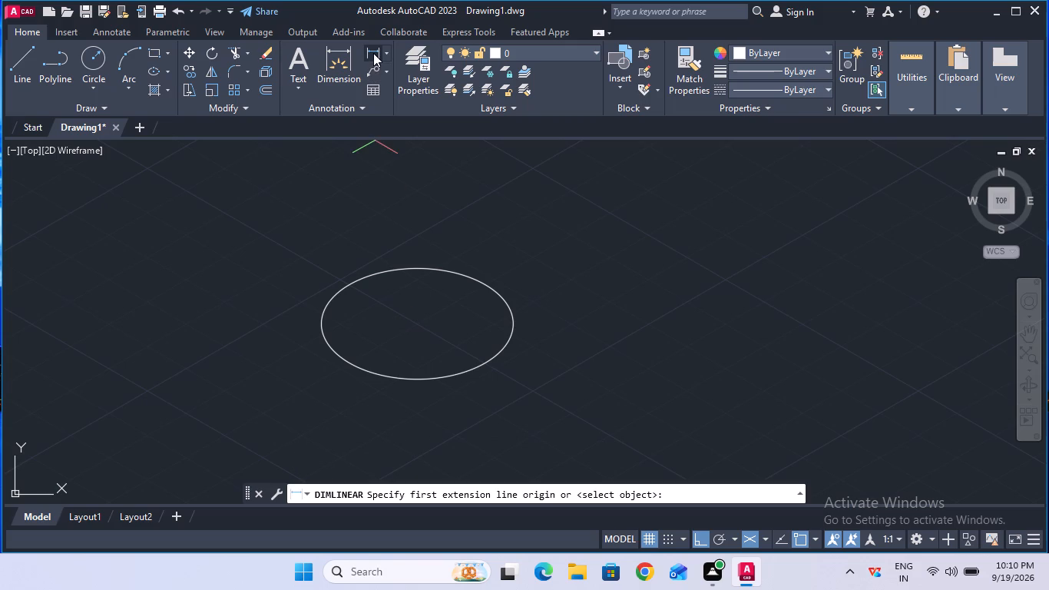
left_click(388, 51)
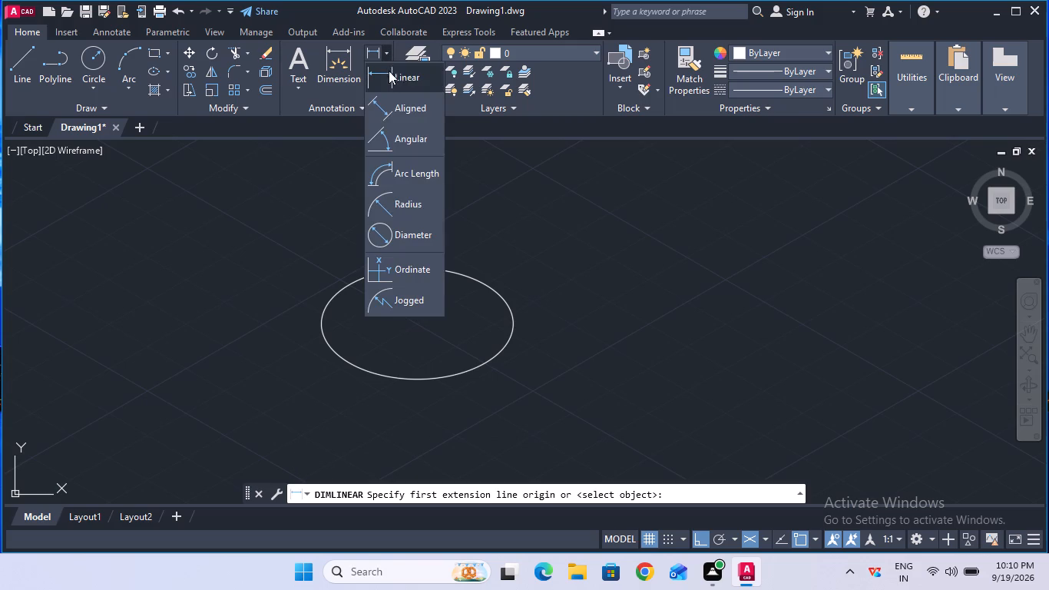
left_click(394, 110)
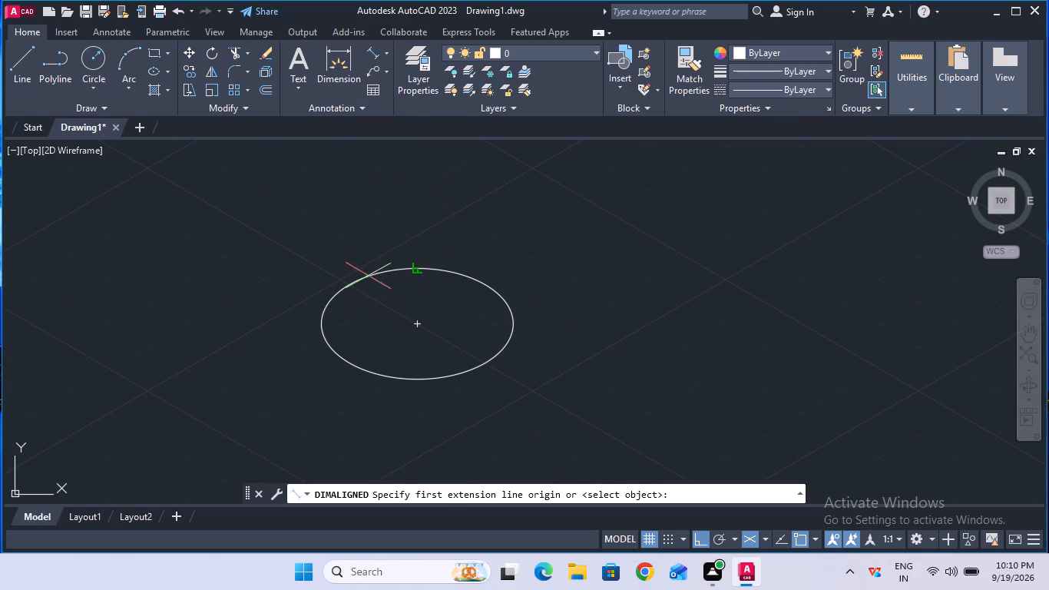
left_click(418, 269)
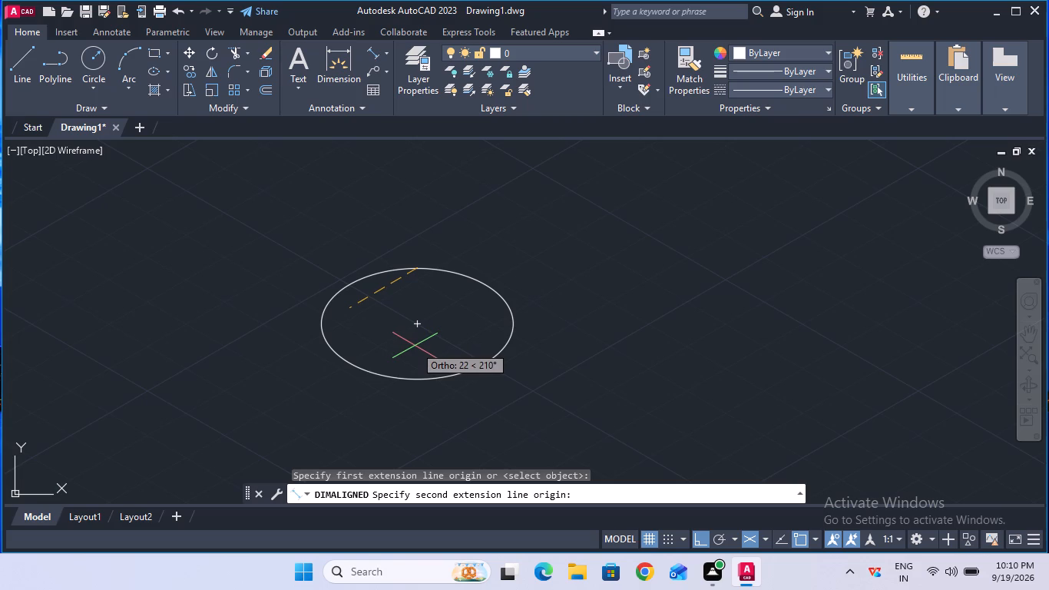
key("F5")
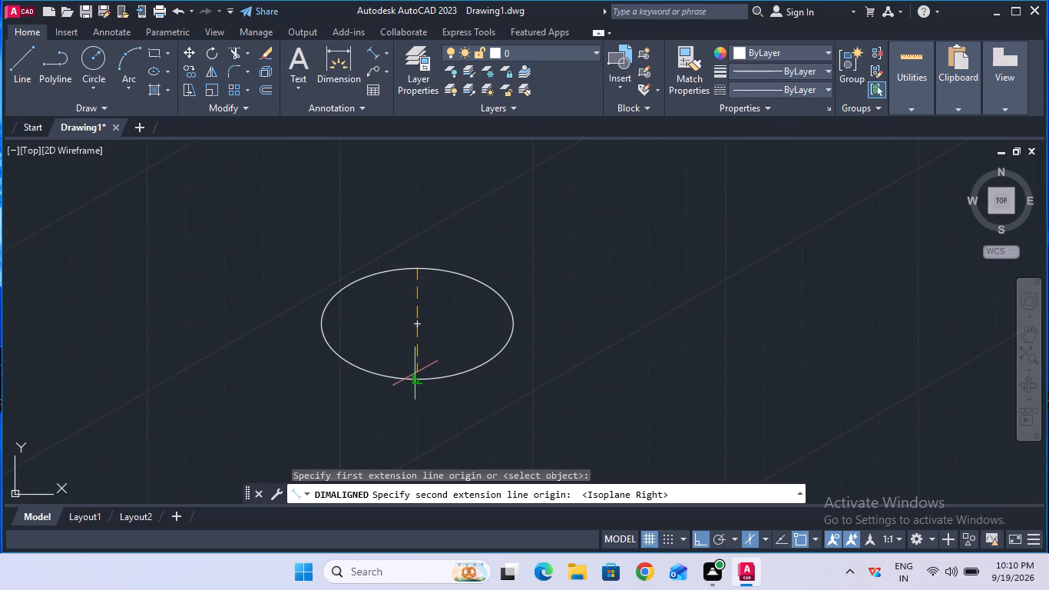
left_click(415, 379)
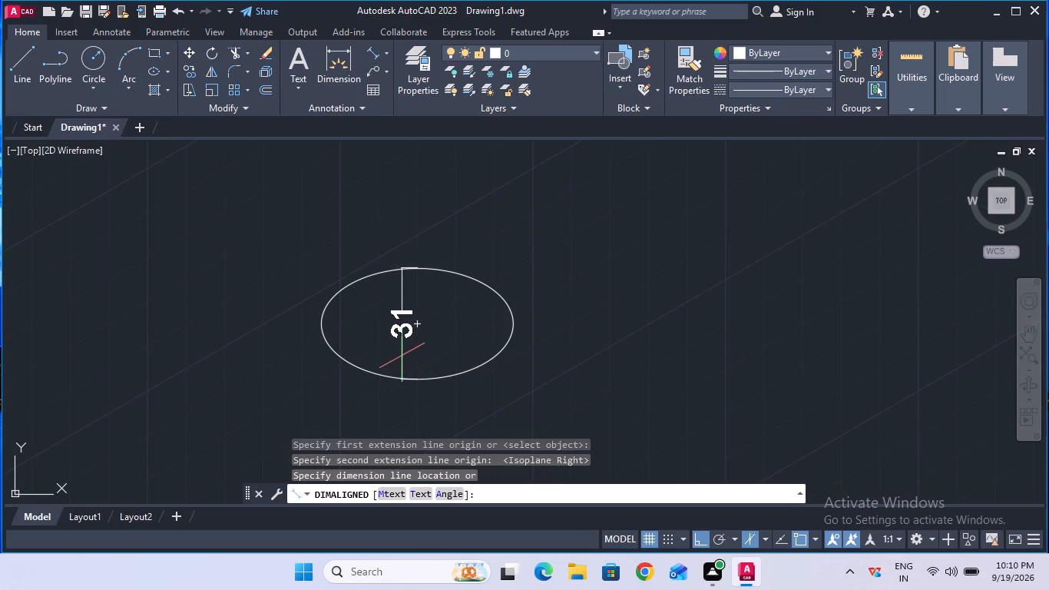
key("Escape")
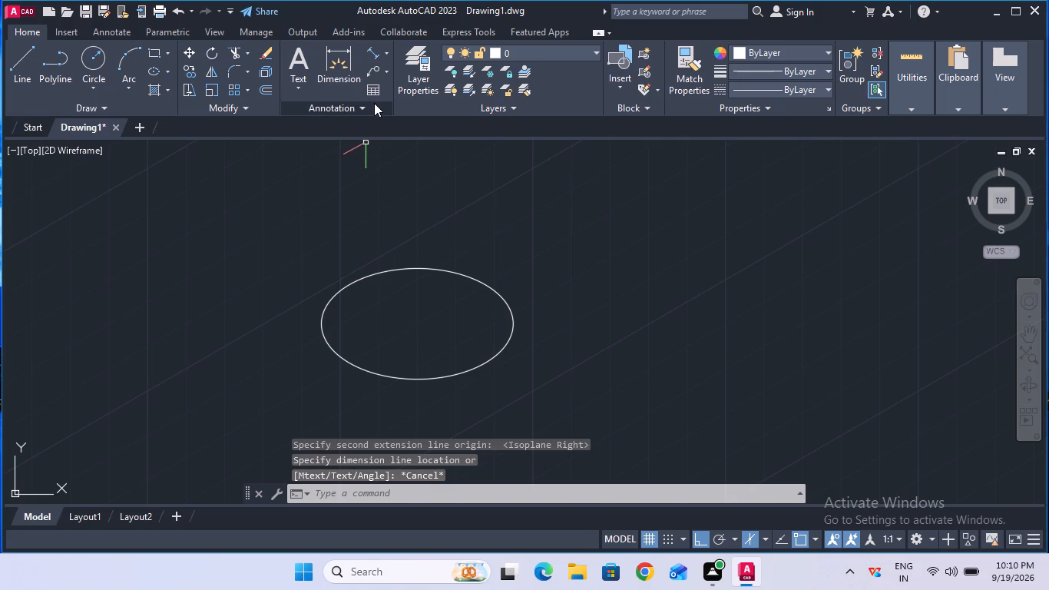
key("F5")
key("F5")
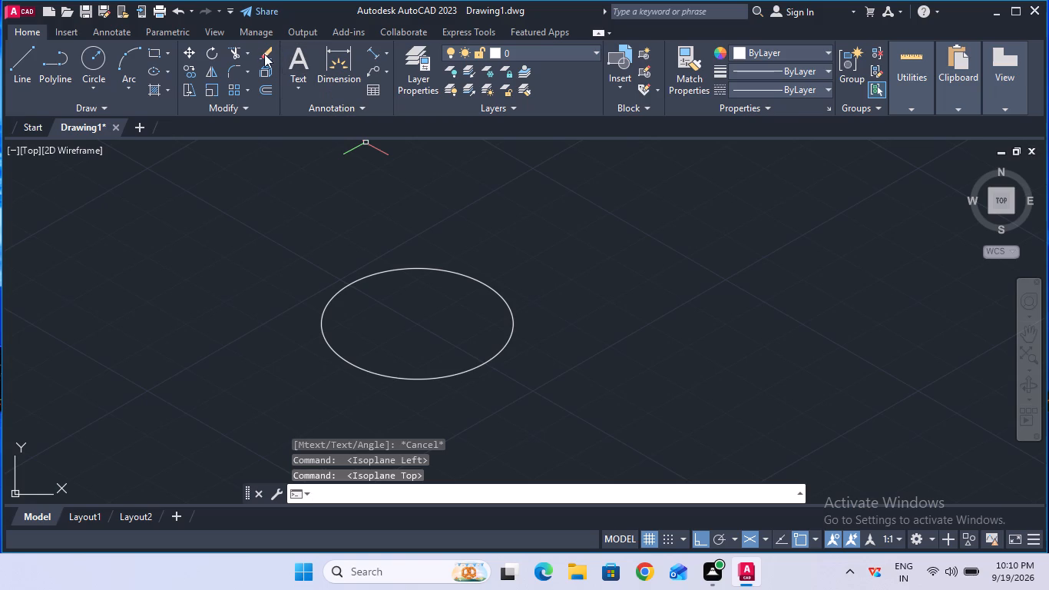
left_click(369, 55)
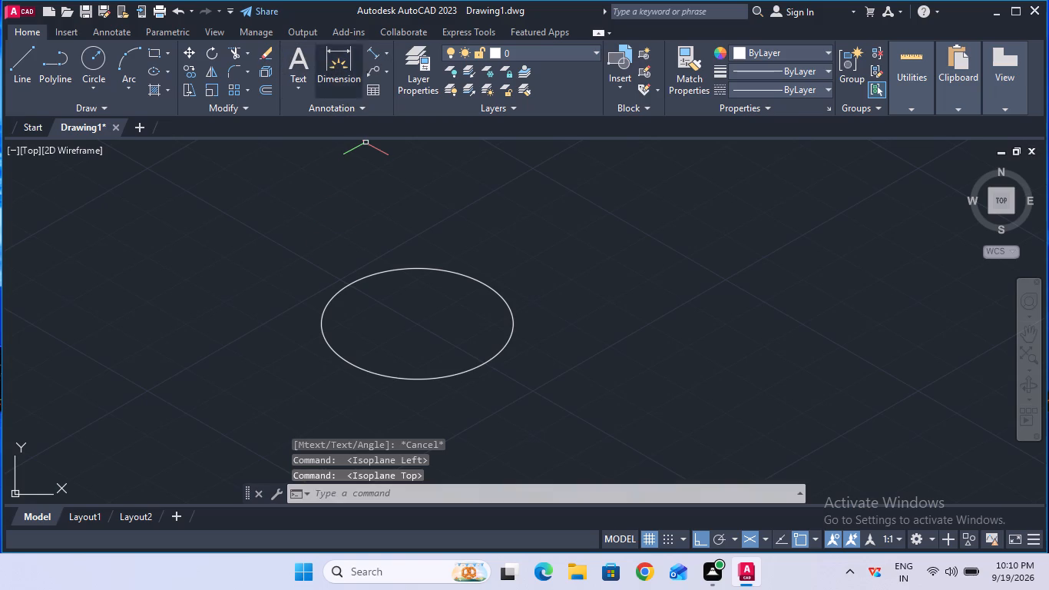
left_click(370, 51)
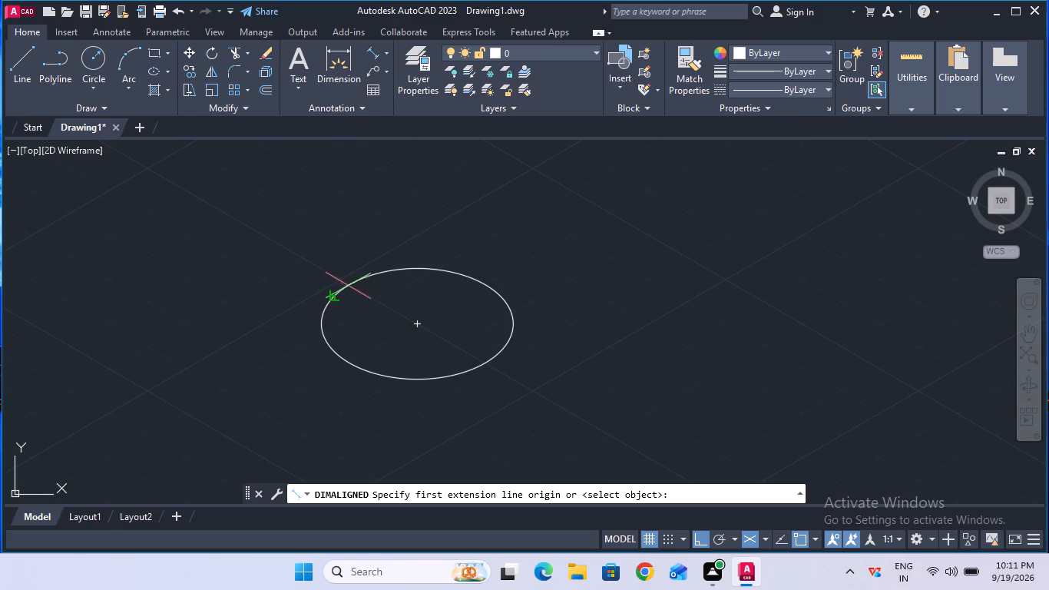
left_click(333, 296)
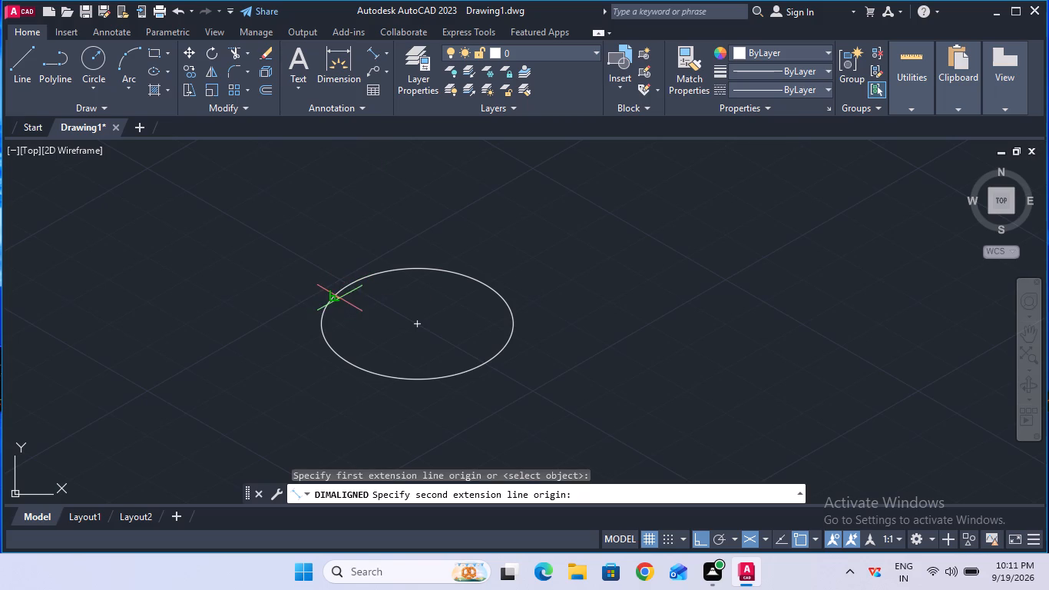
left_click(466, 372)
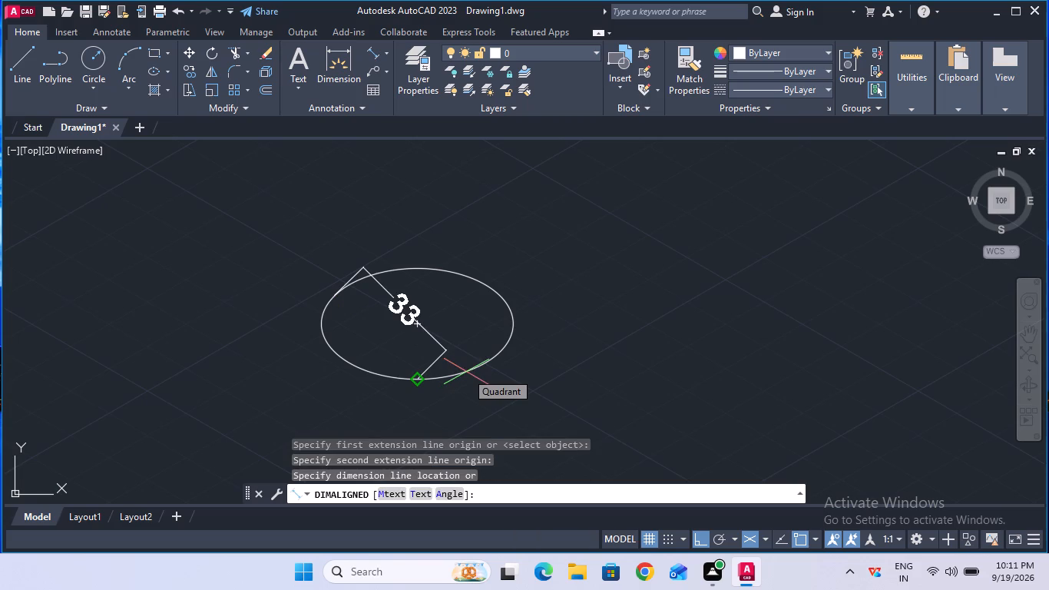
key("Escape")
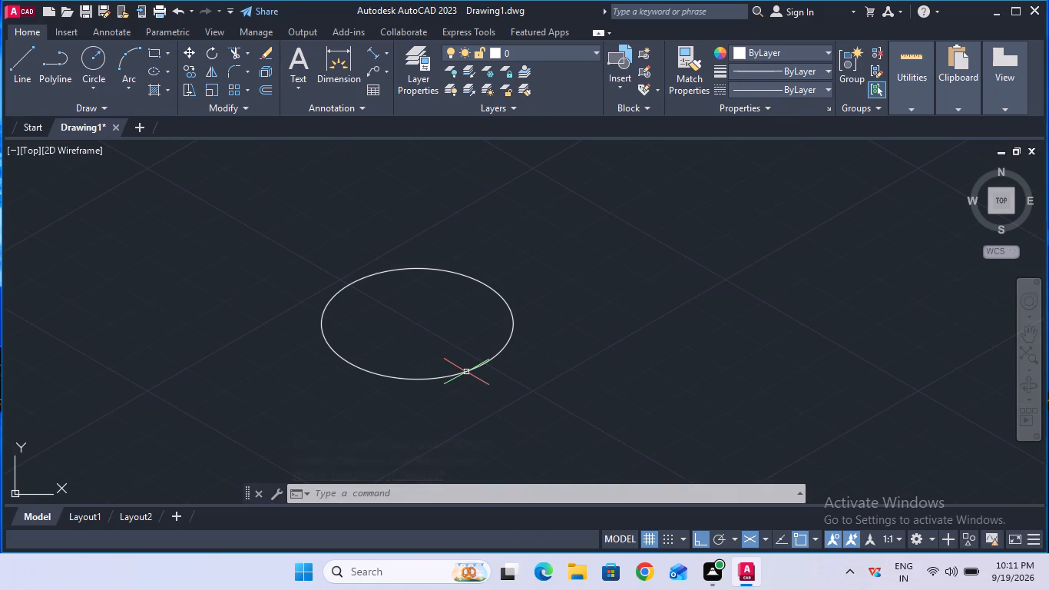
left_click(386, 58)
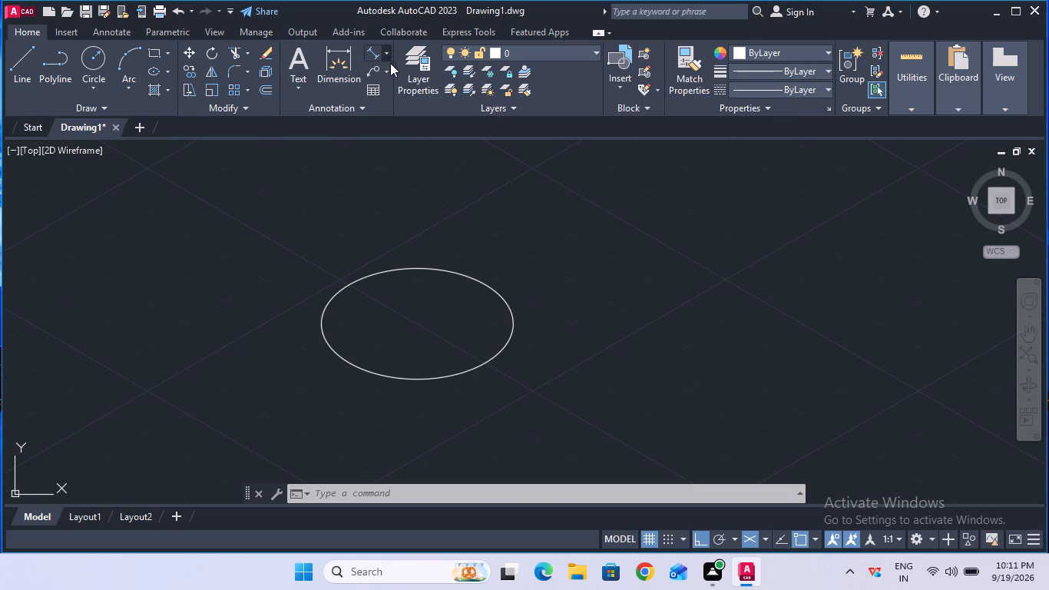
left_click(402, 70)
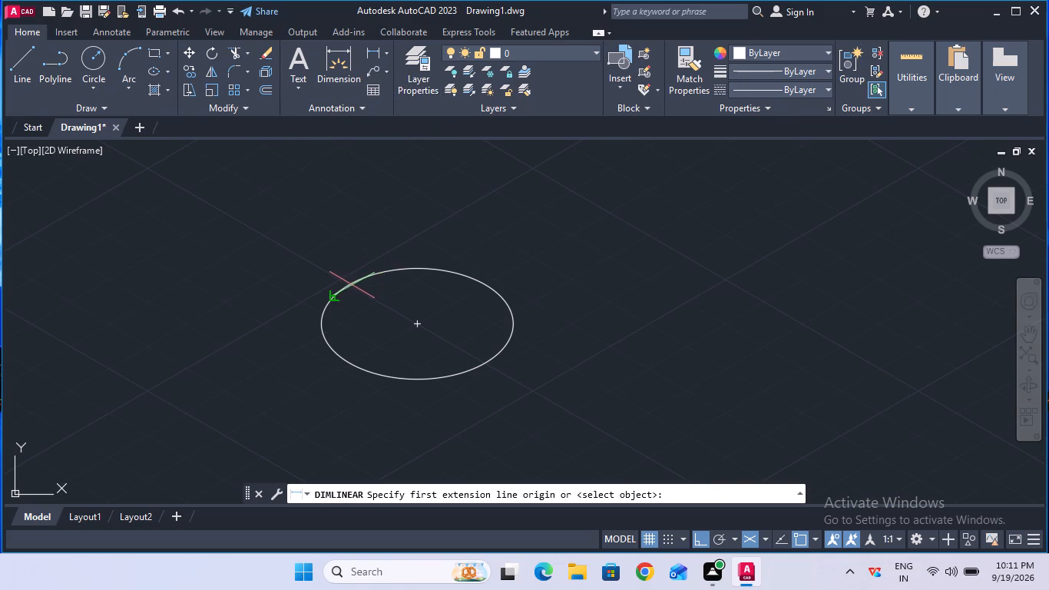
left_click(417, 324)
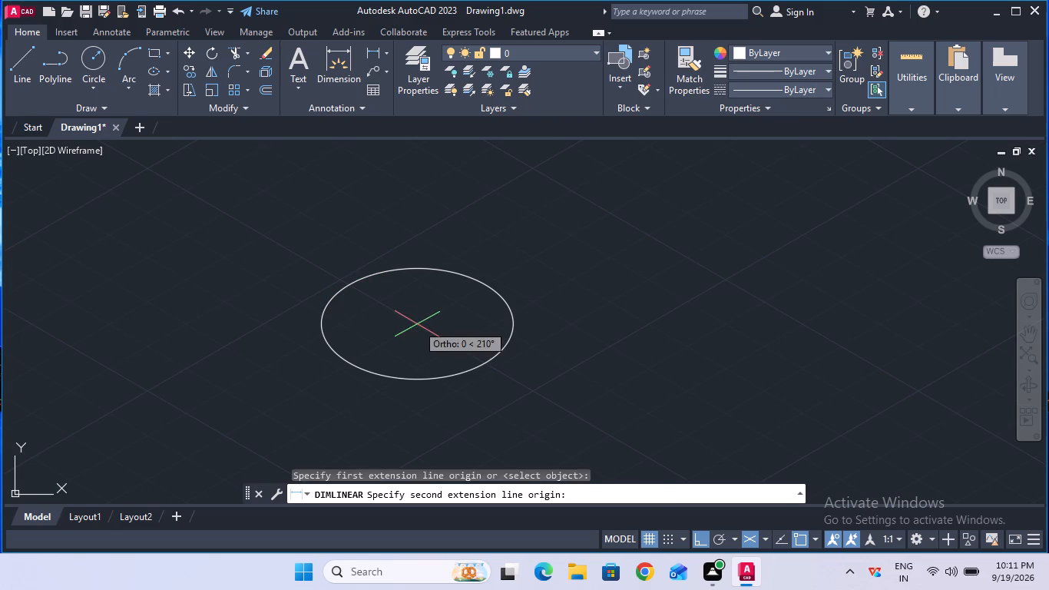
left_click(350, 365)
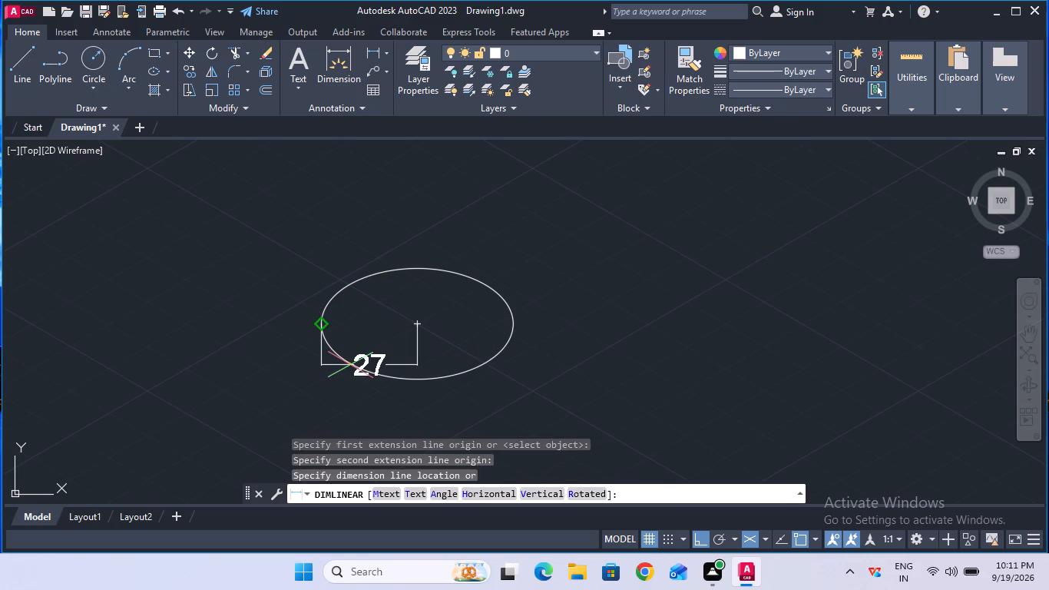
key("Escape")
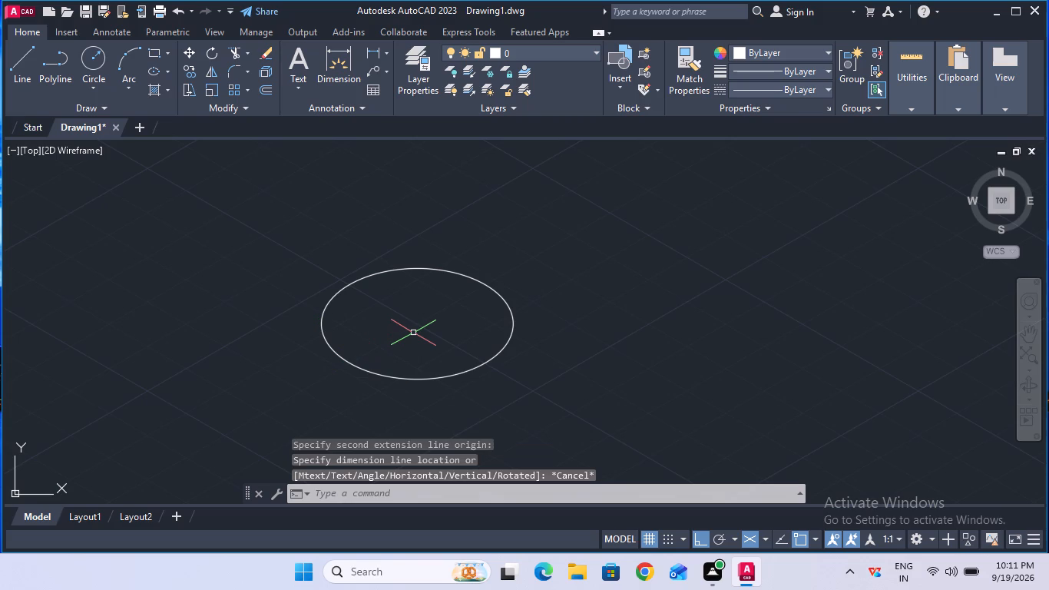
Draw a line 11 long from the isocircle's centre along the 210° isometric direction.
left_click(19, 76)
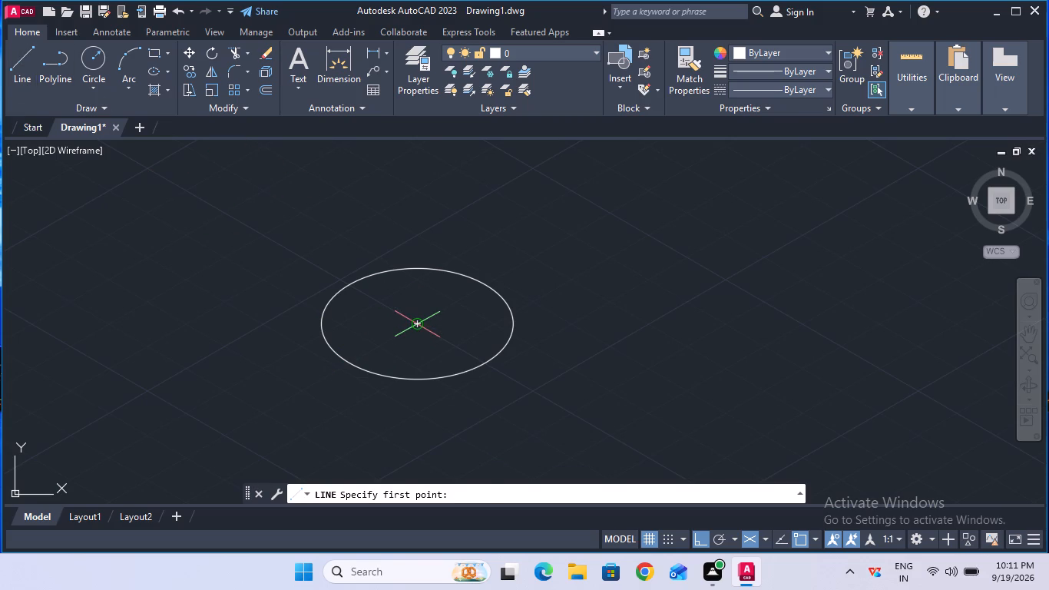
left_click(417, 320)
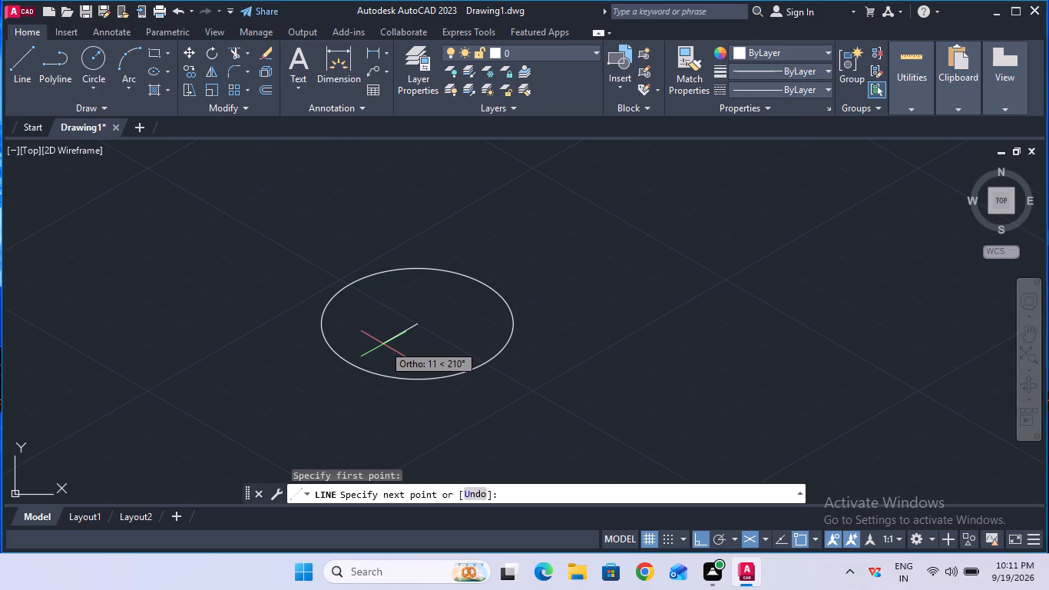
type("11")
key("Return")
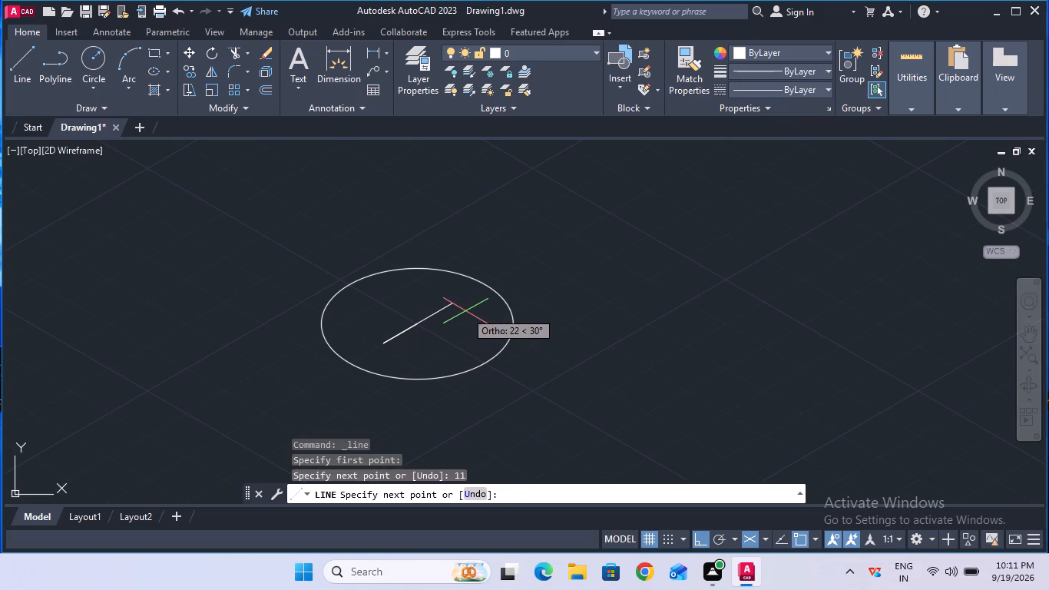
key("Escape")
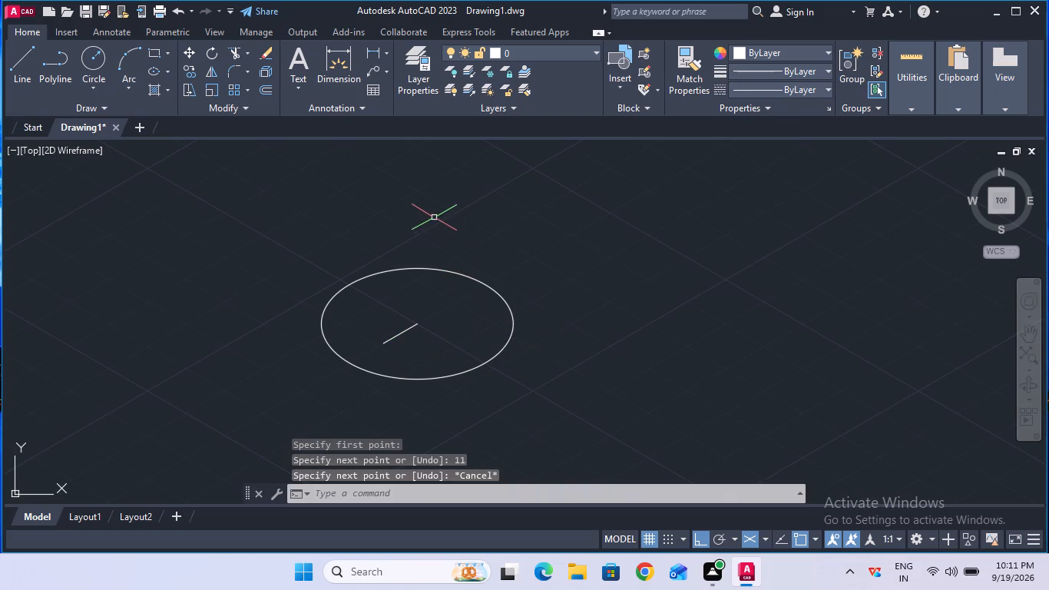
Extend both ends of the centre line to the isocircle so that it spans the full diameter.
left_click(247, 51)
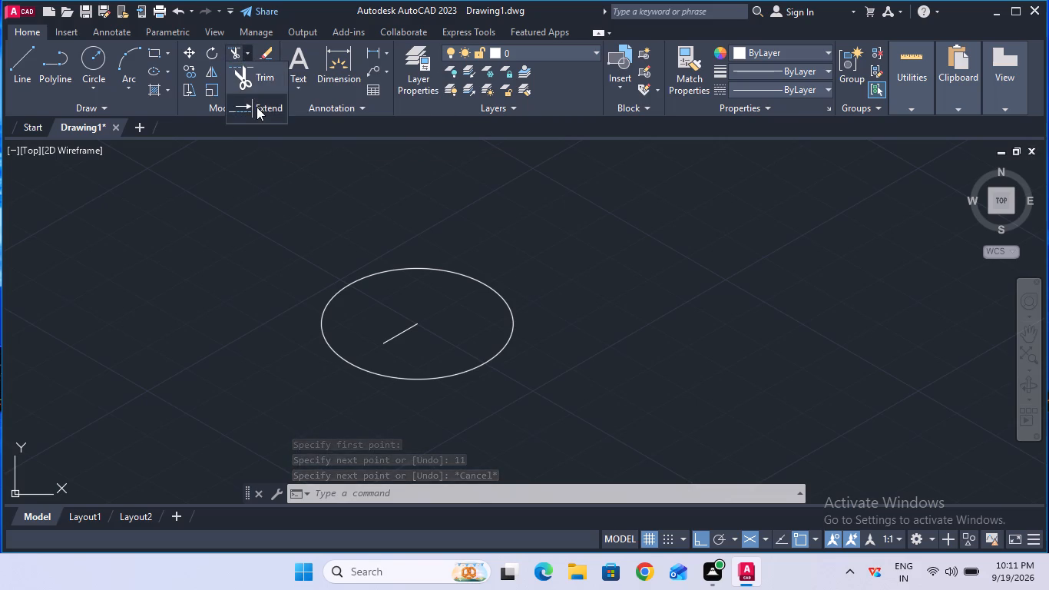
left_click(256, 107)
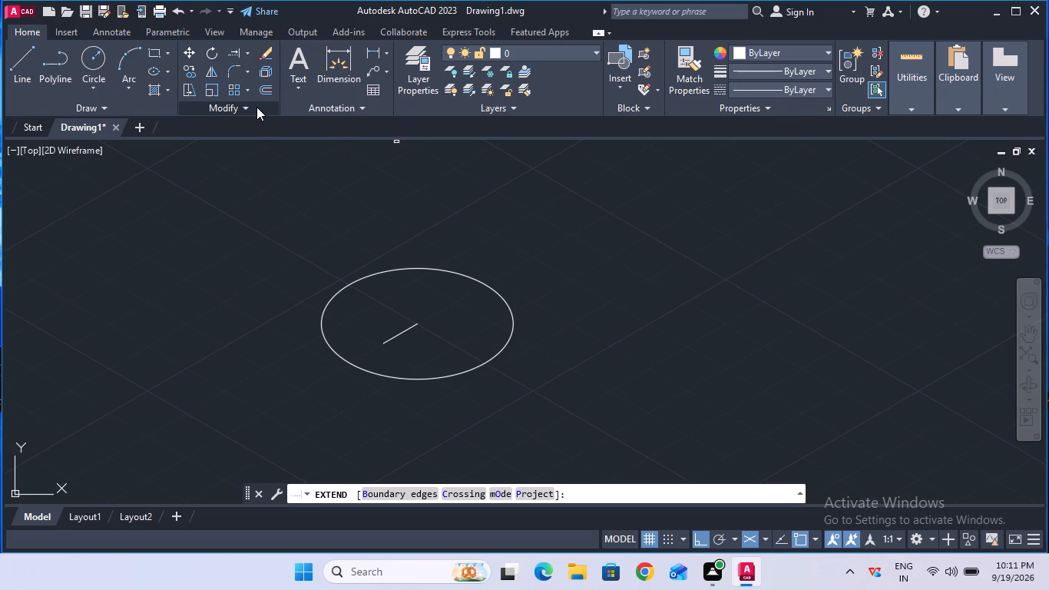
left_click(389, 340)
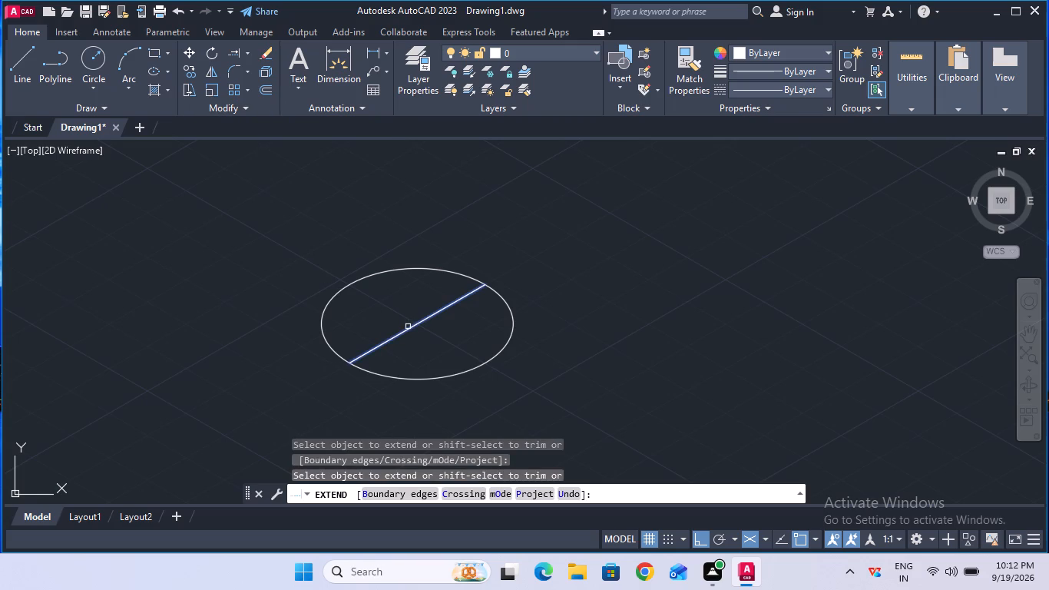
left_click(408, 326)
key("Escape")
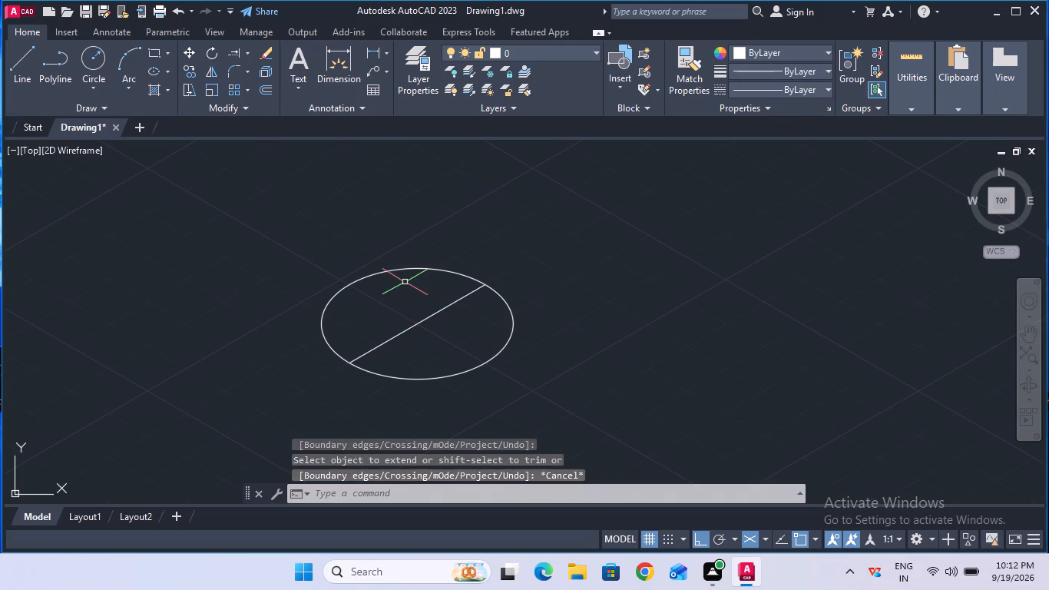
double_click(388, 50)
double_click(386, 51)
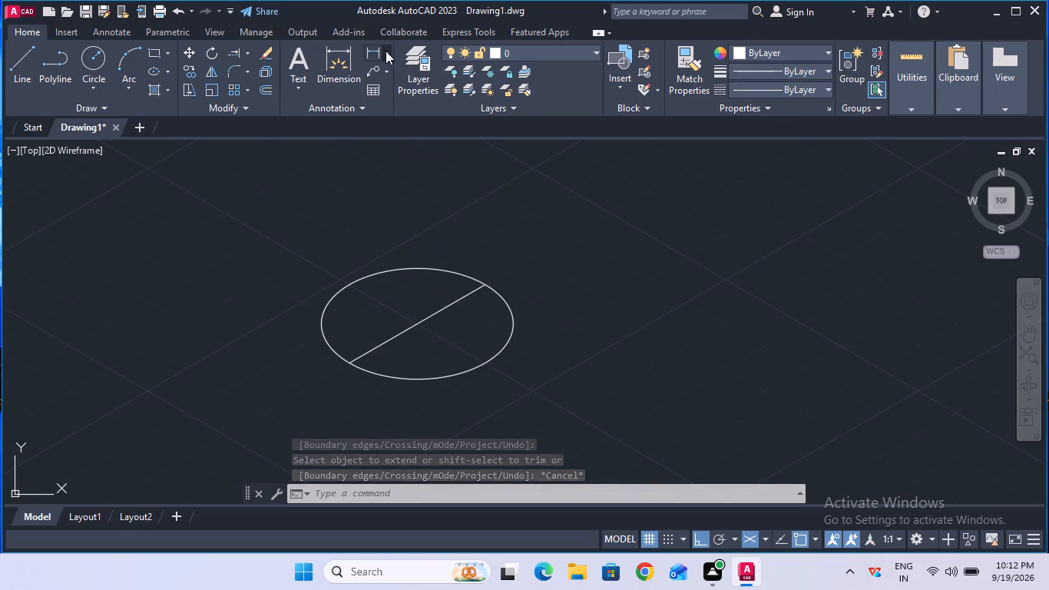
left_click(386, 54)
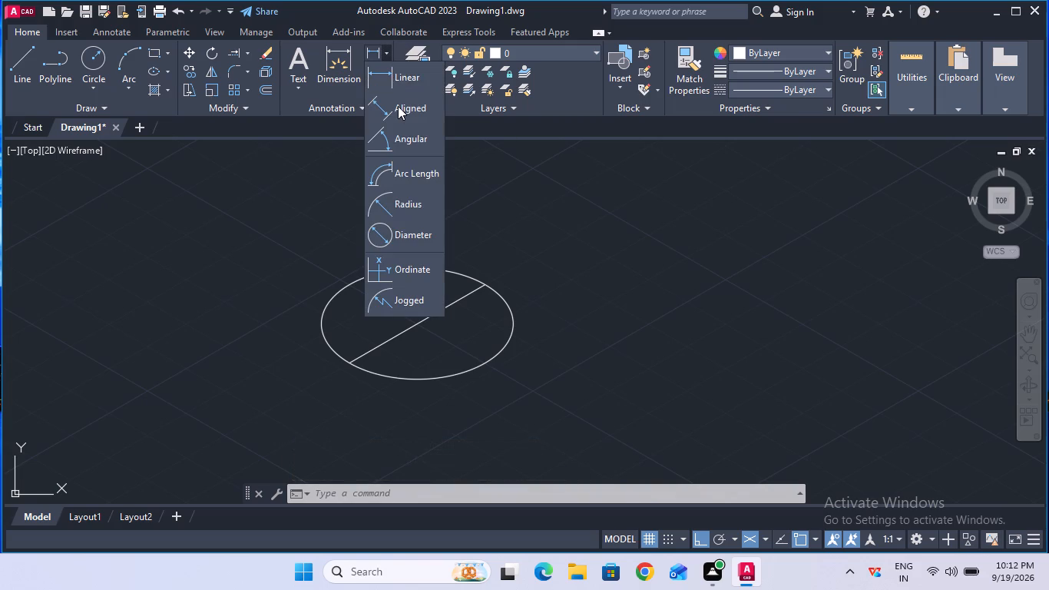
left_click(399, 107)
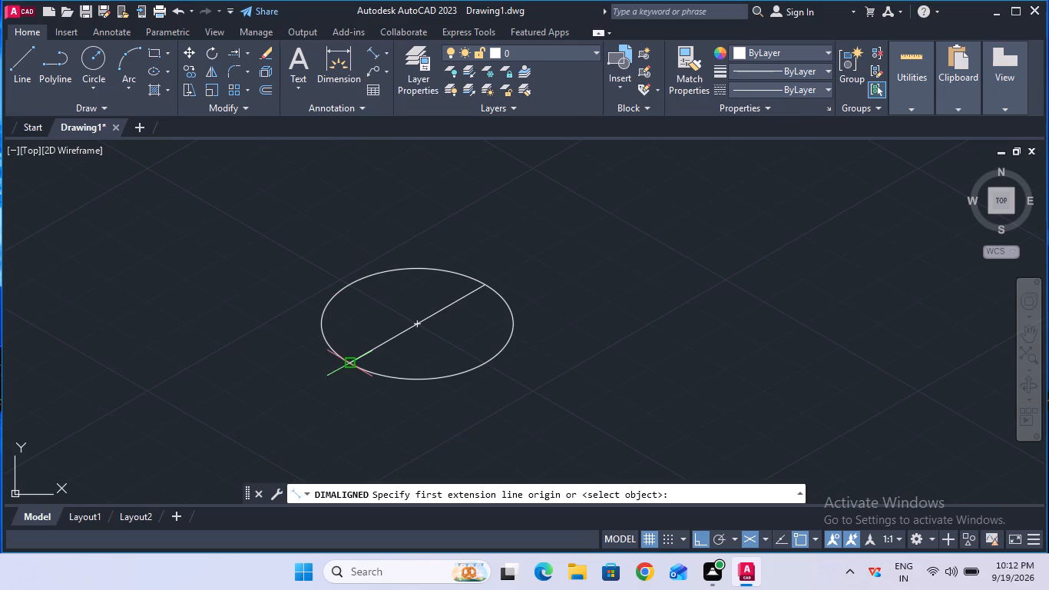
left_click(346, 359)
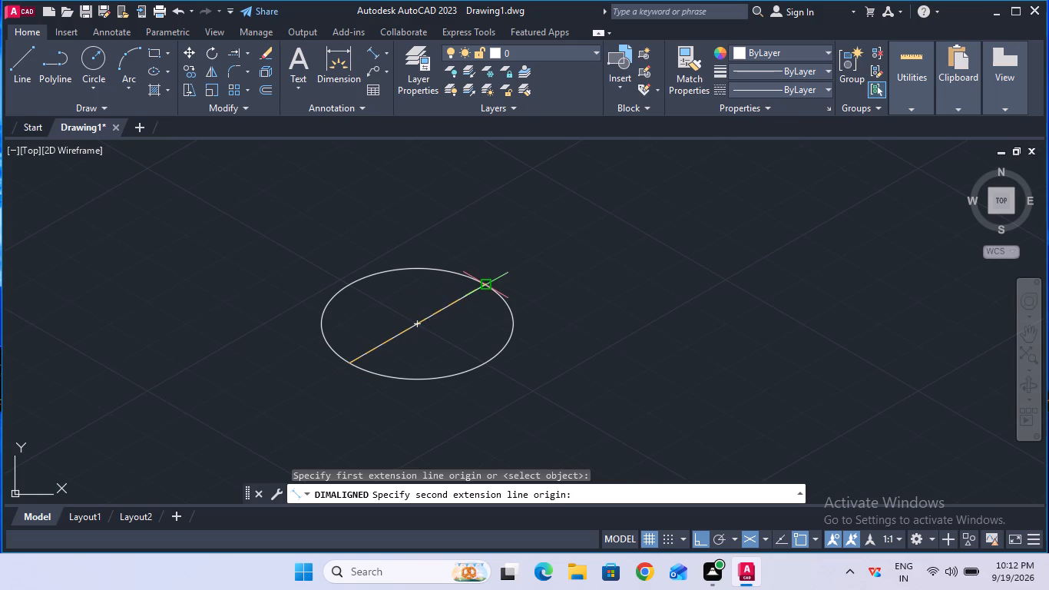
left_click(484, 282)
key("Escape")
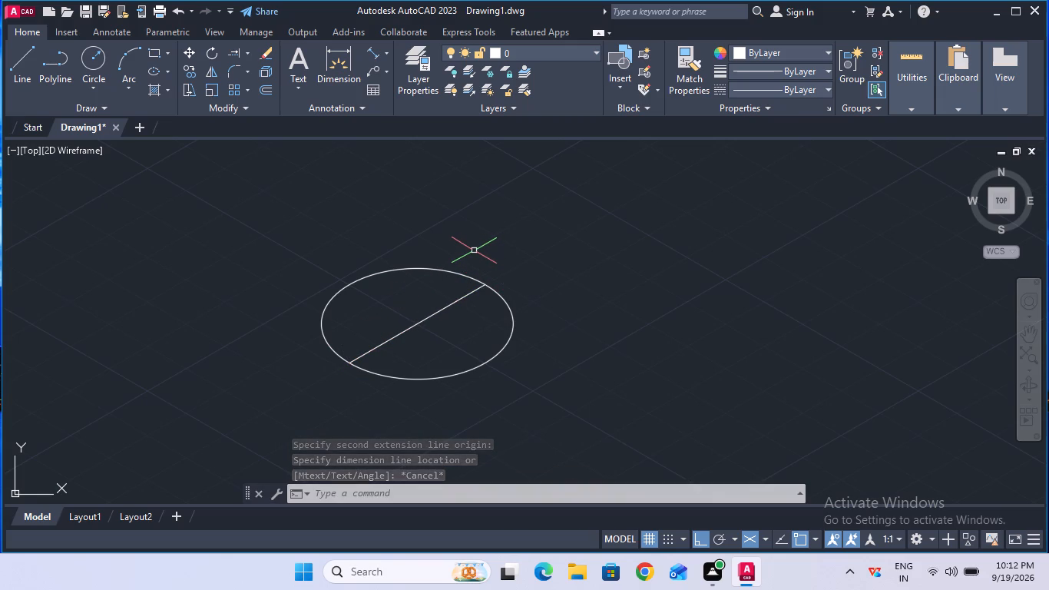
Trim away the diameter line inside the isocircle.
left_click(250, 56)
left_click(256, 75)
left_click(392, 359)
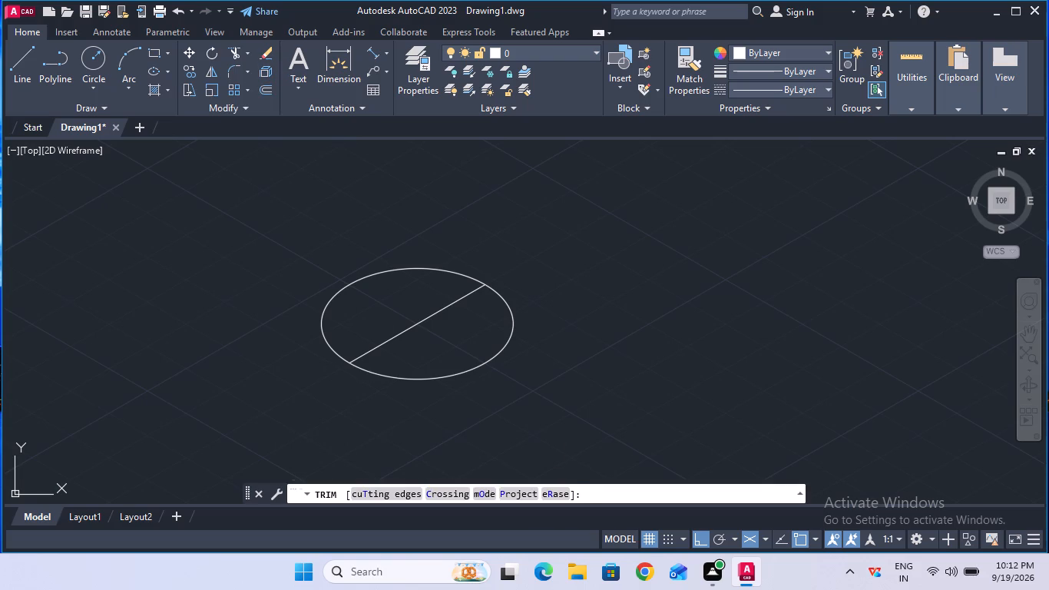
left_click(378, 334)
left_click(442, 315)
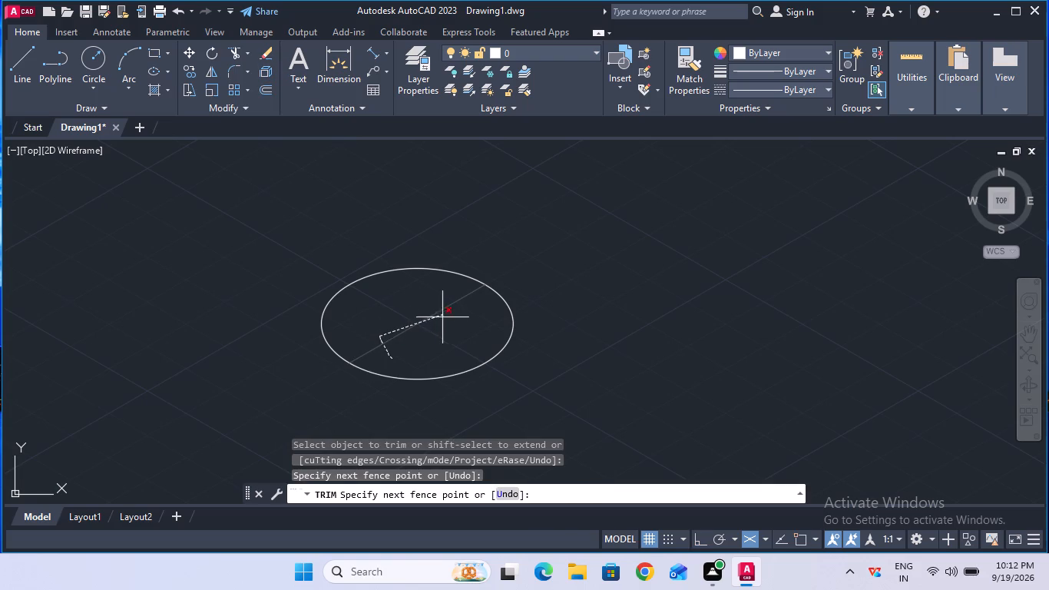
key("Escape")
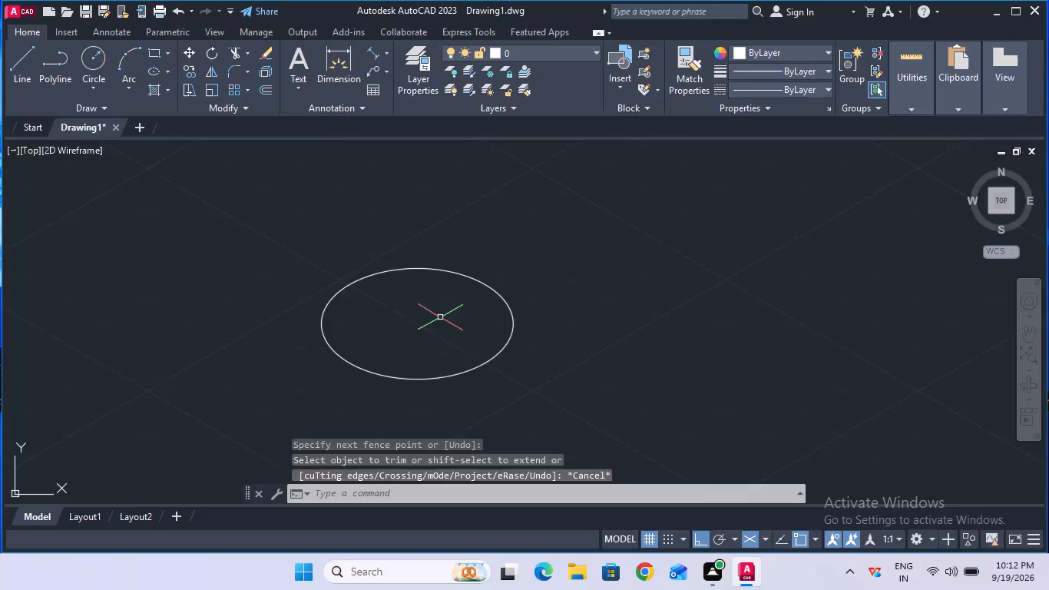
Draw a concentric isocircle with a radius of 11 at the centre of the existing isocircle.
type("ell")
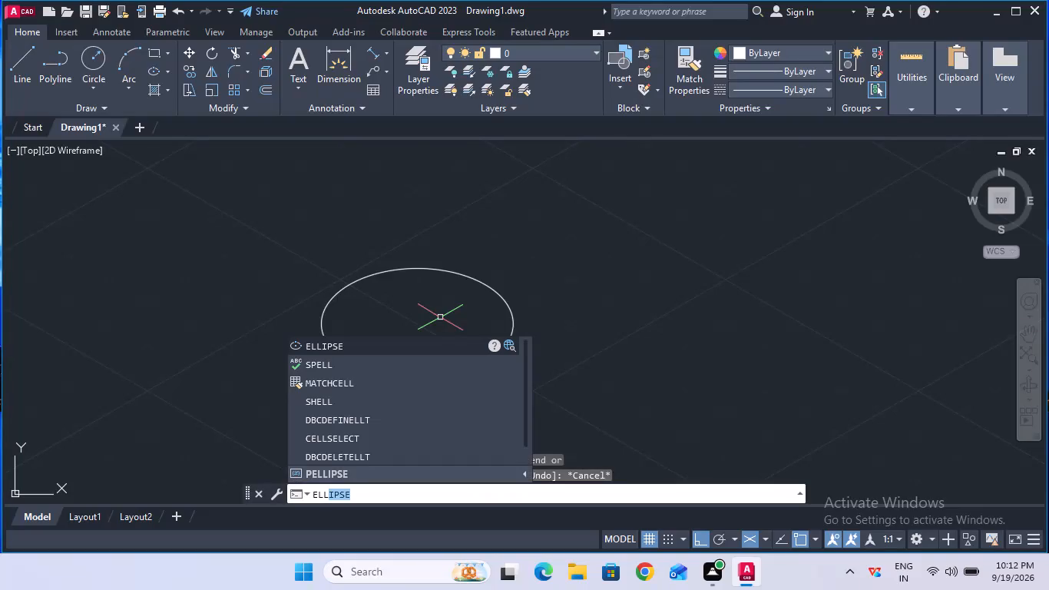
left_click(360, 340)
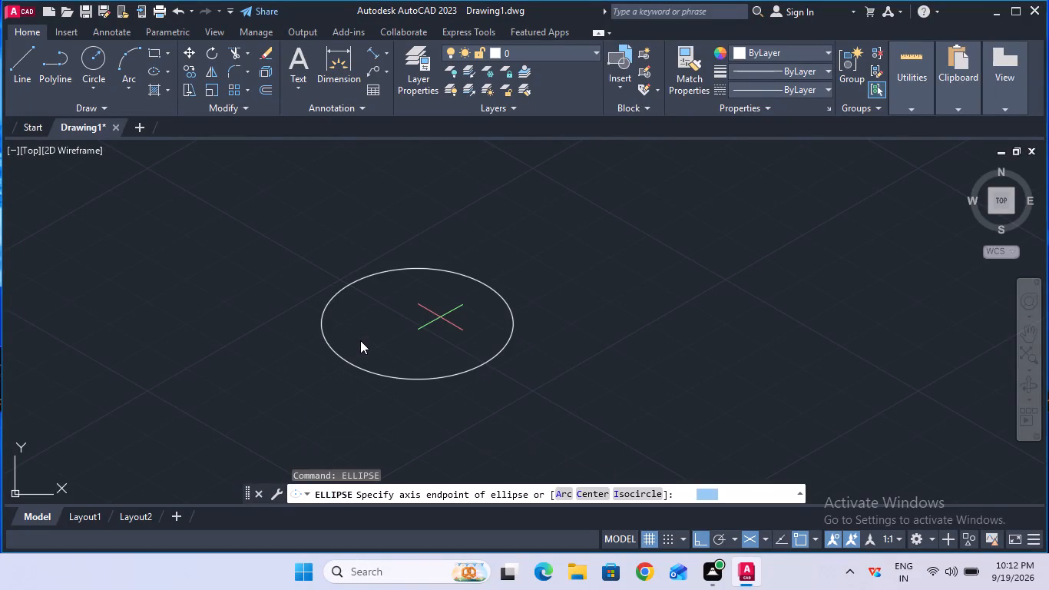
left_click(625, 492)
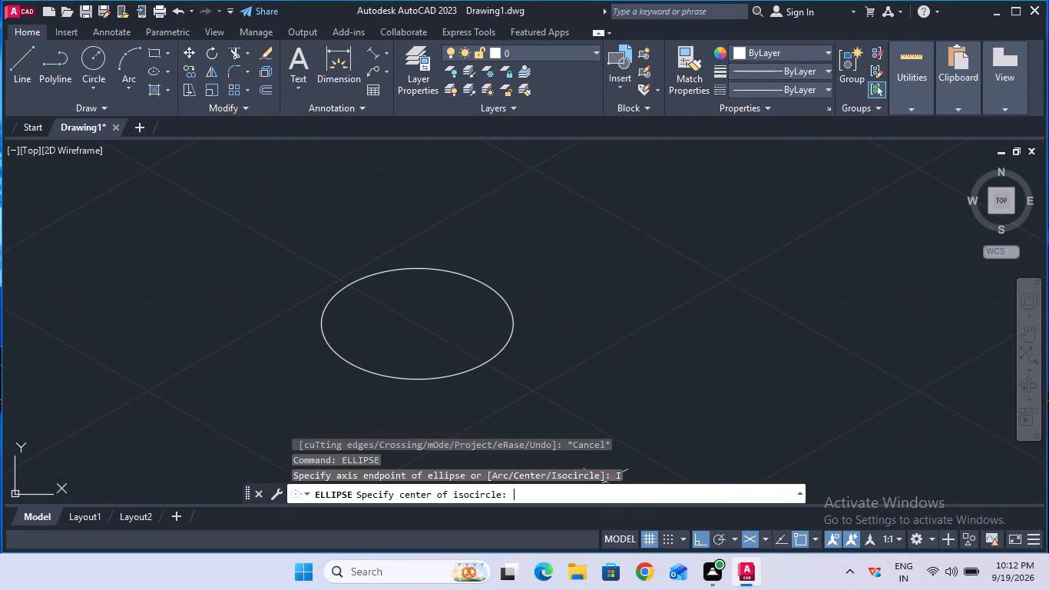
left_click(418, 323)
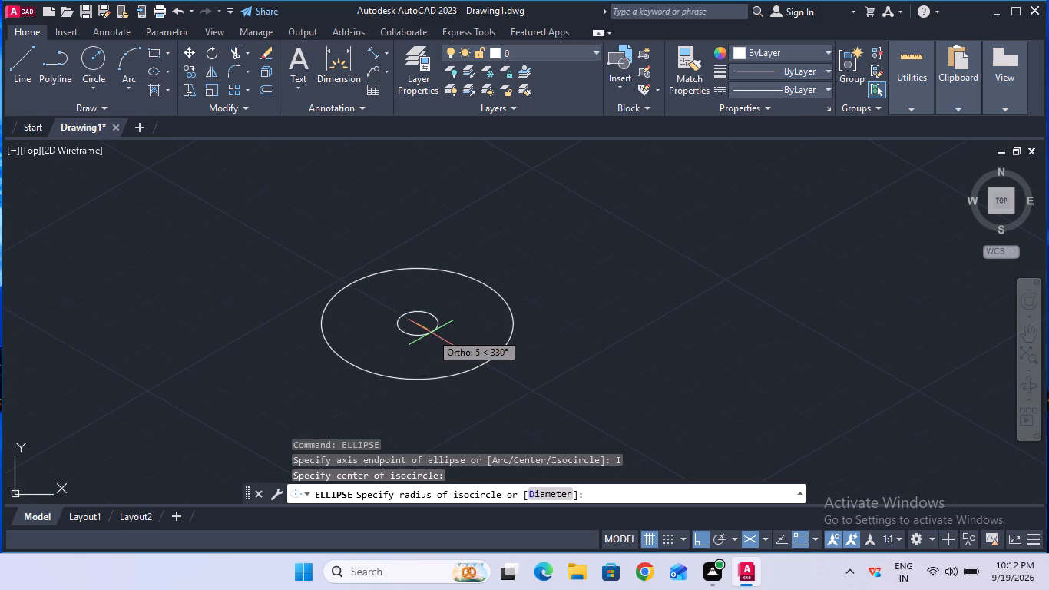
type("11")
key("Return")
key("Escape")
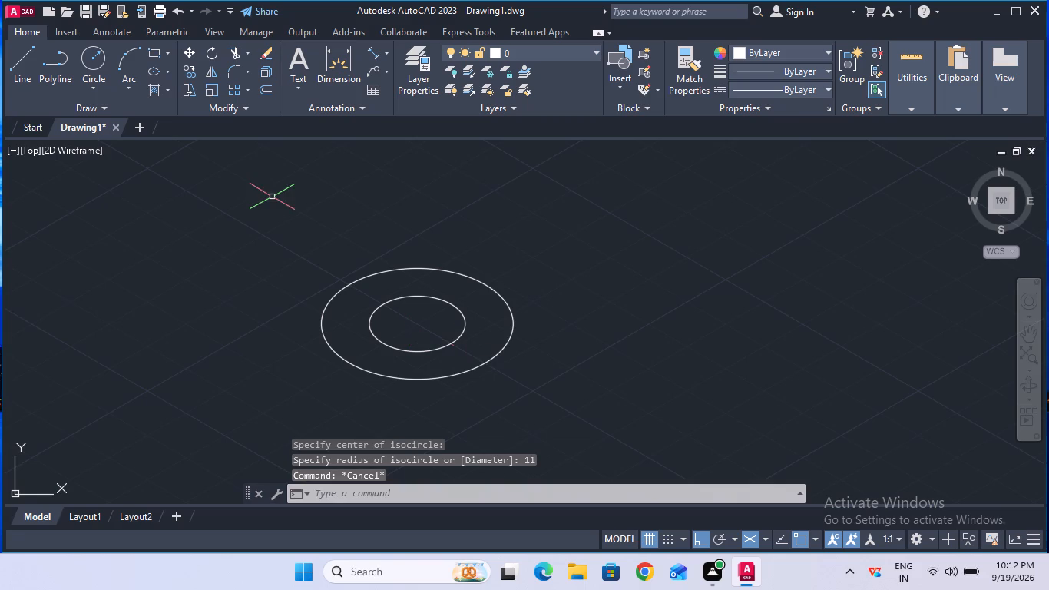
Switch to the right isoplane and copy the outer isocircle 40 straight down from its centre.
left_click(194, 75)
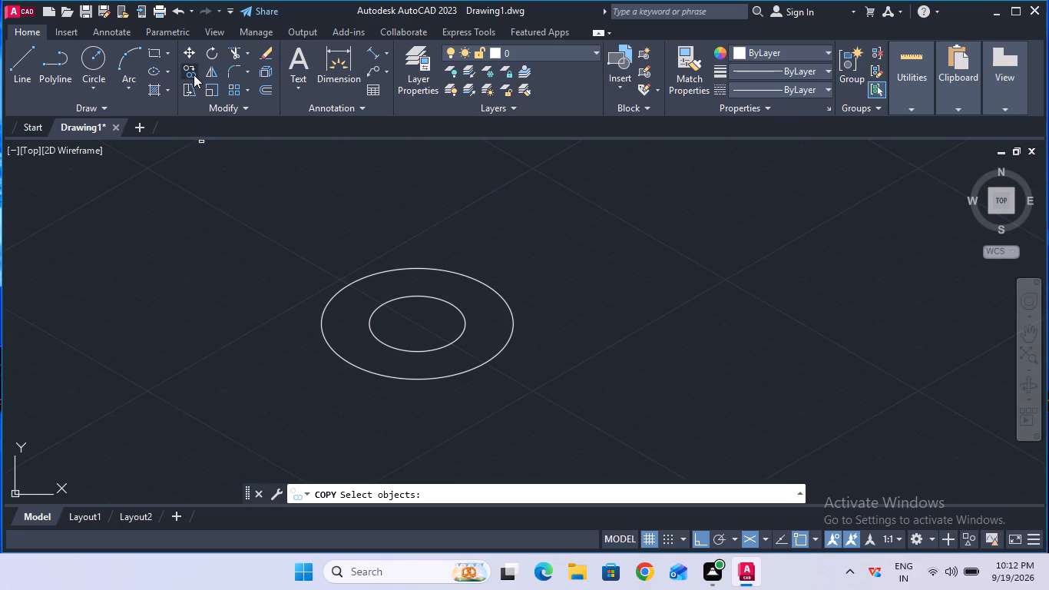
left_click(348, 283)
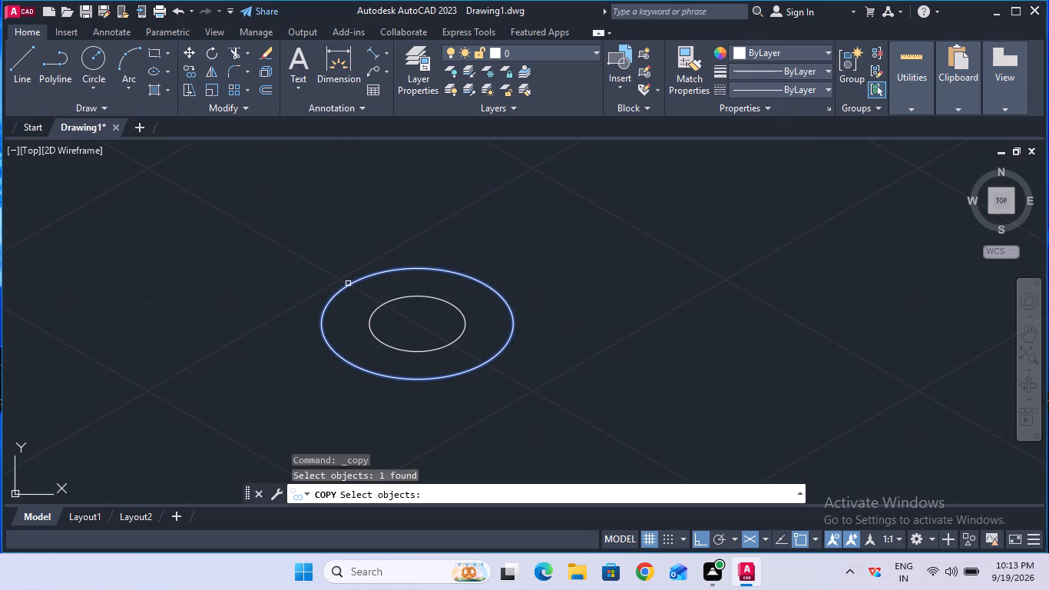
key("Return")
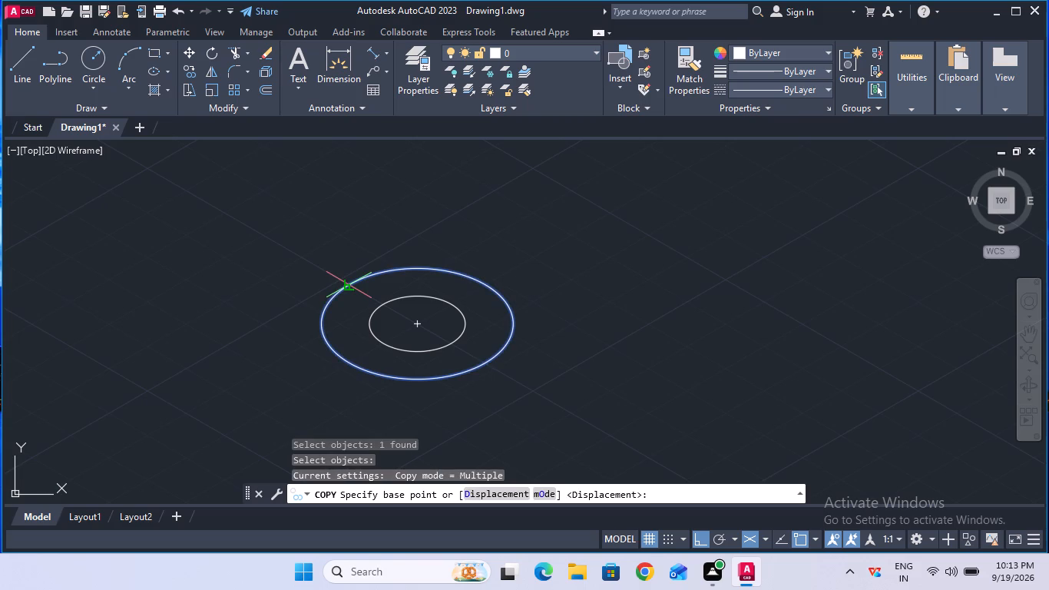
key("F5")
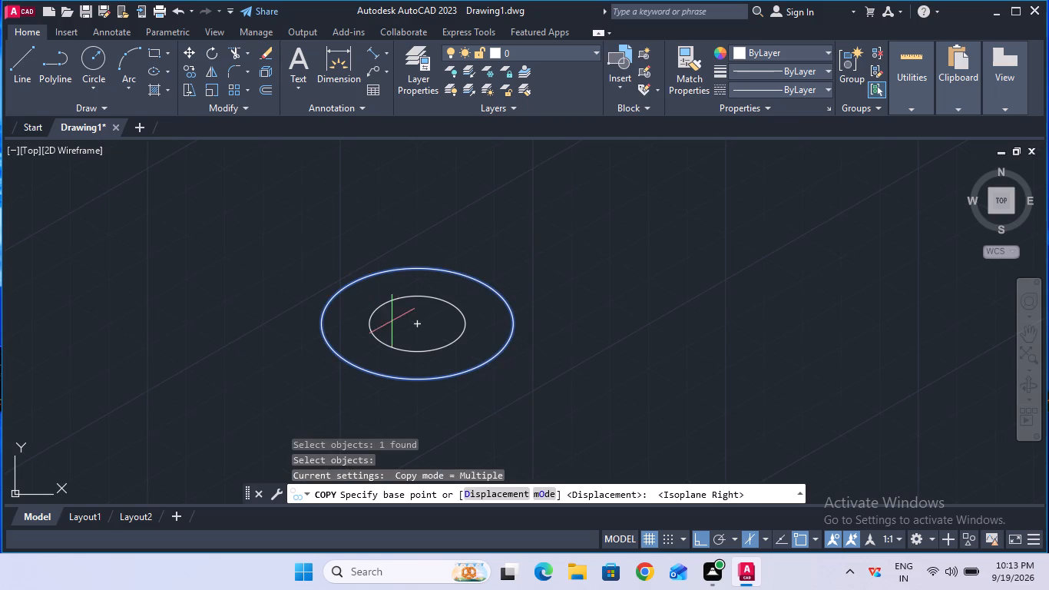
left_click(415, 324)
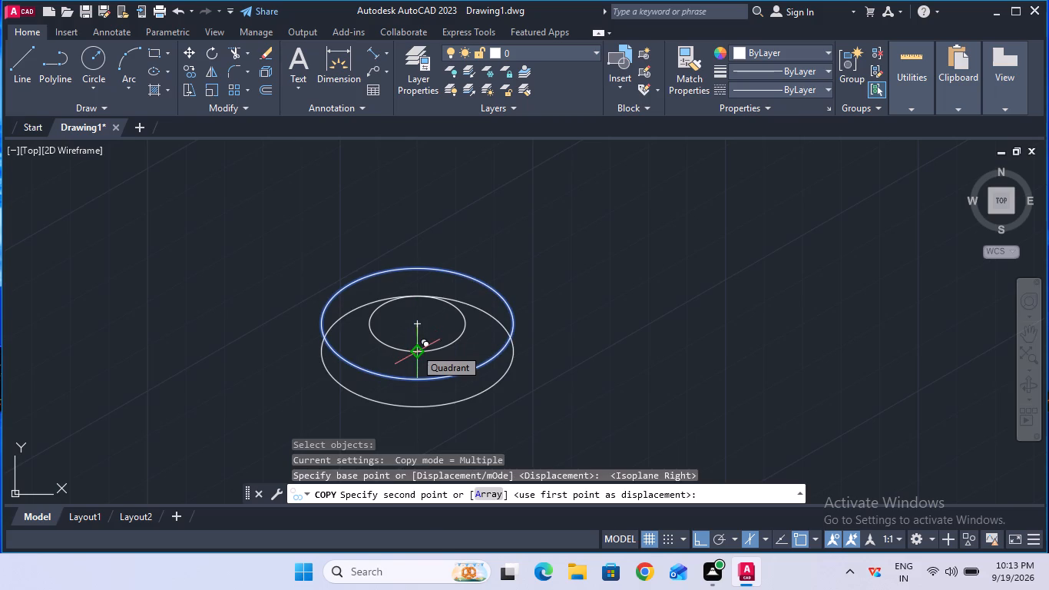
key("4")
key("0")
key("Return")
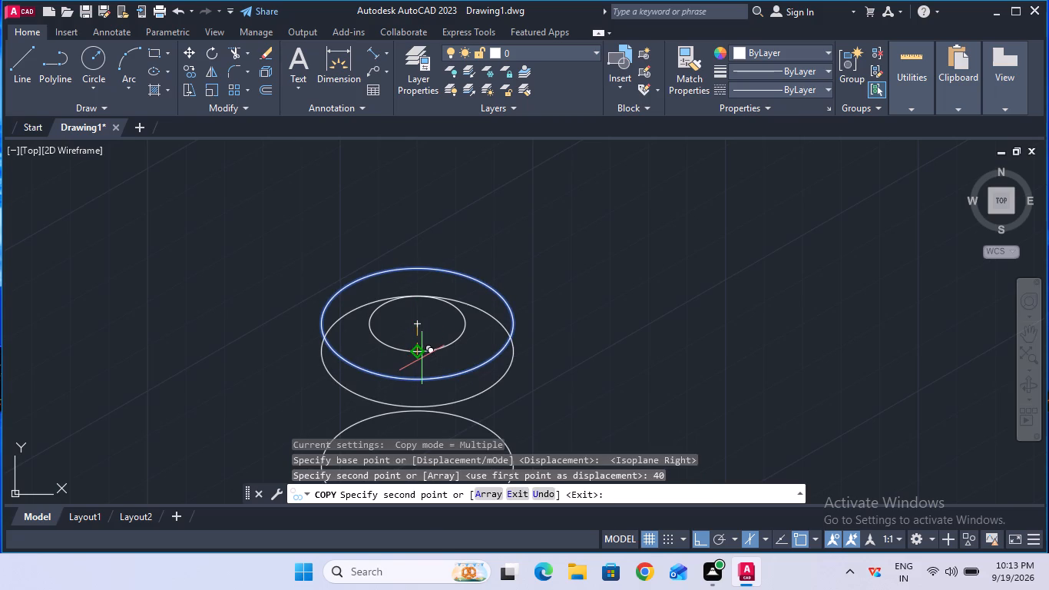
key("Escape")
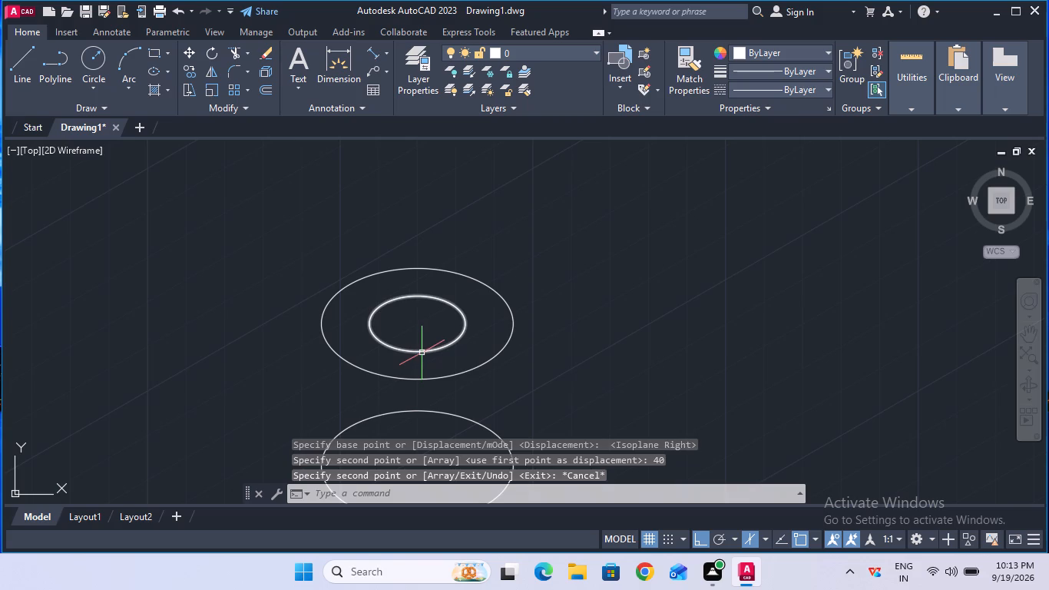
Draw a vertical line joining the left edge of the upper outer isocircle to the left edge of the lower copy.
scroll(422, 353, "down", 1, "ctrl")
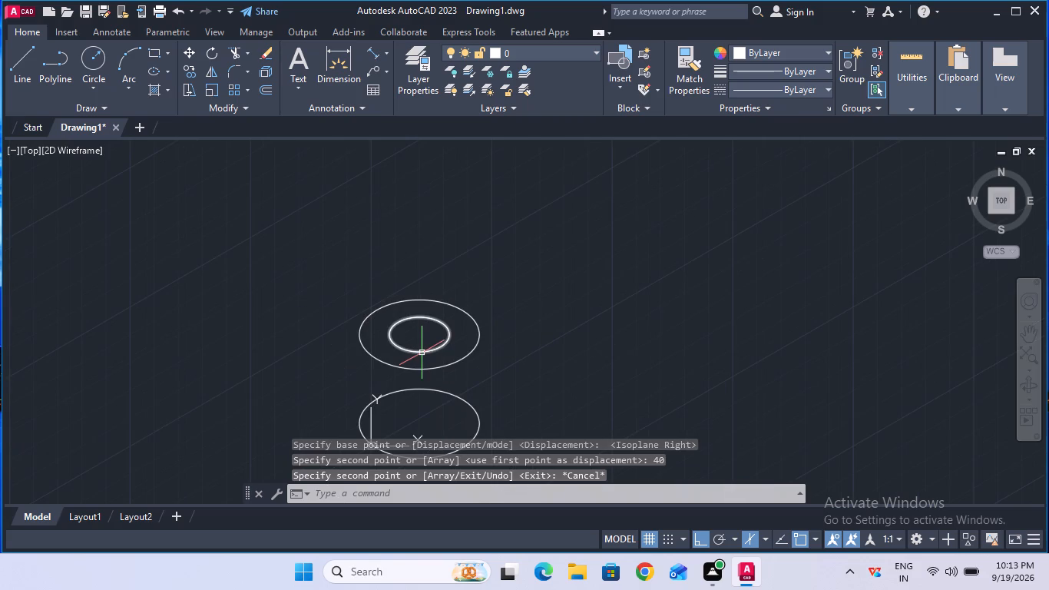
left_click(1024, 336)
left_click_drag(733, 334, 730, 290)
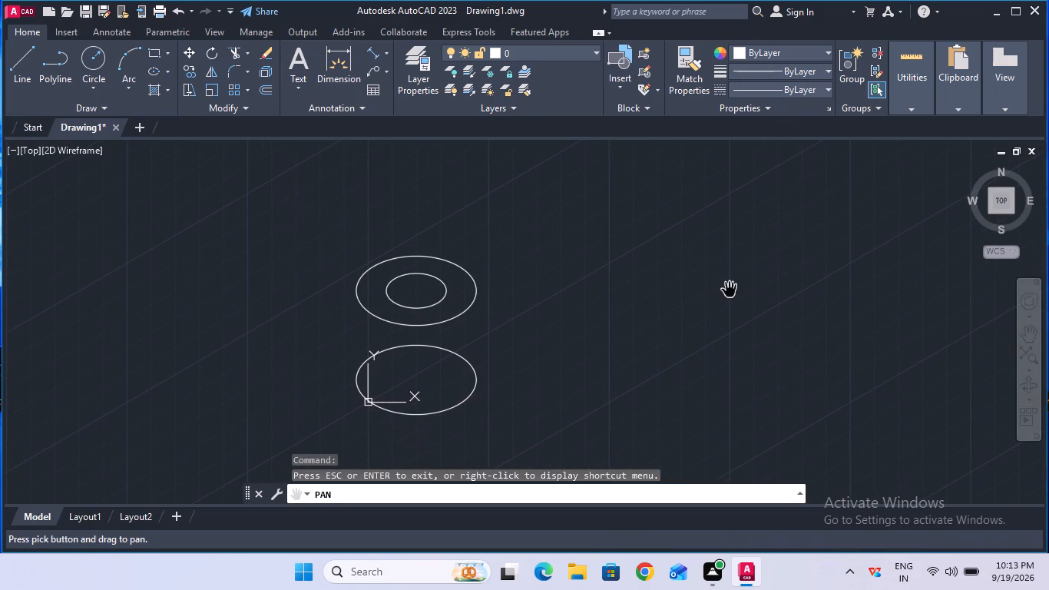
key("Escape")
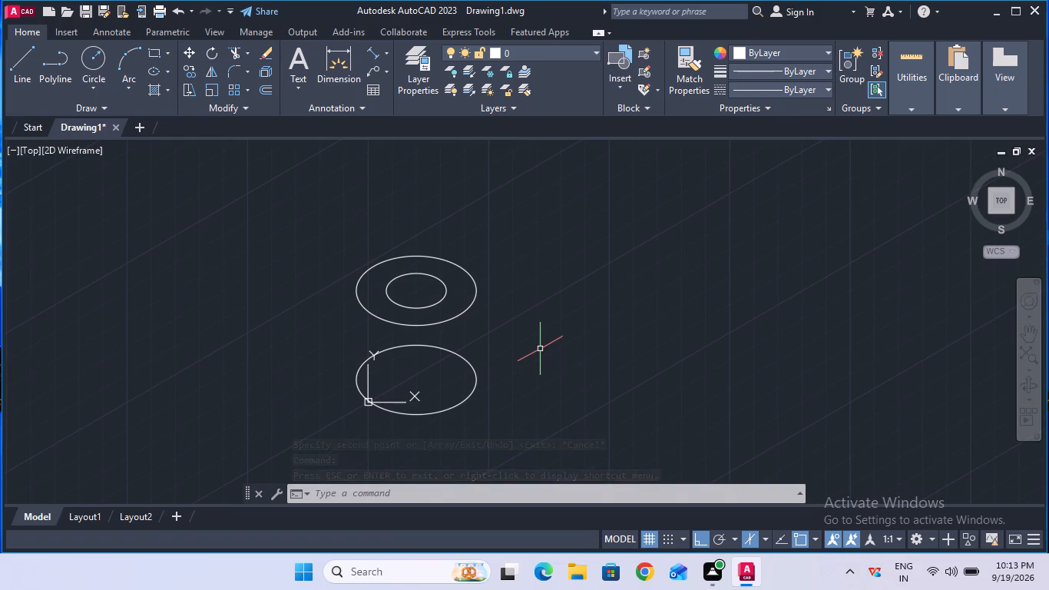
left_click(18, 86)
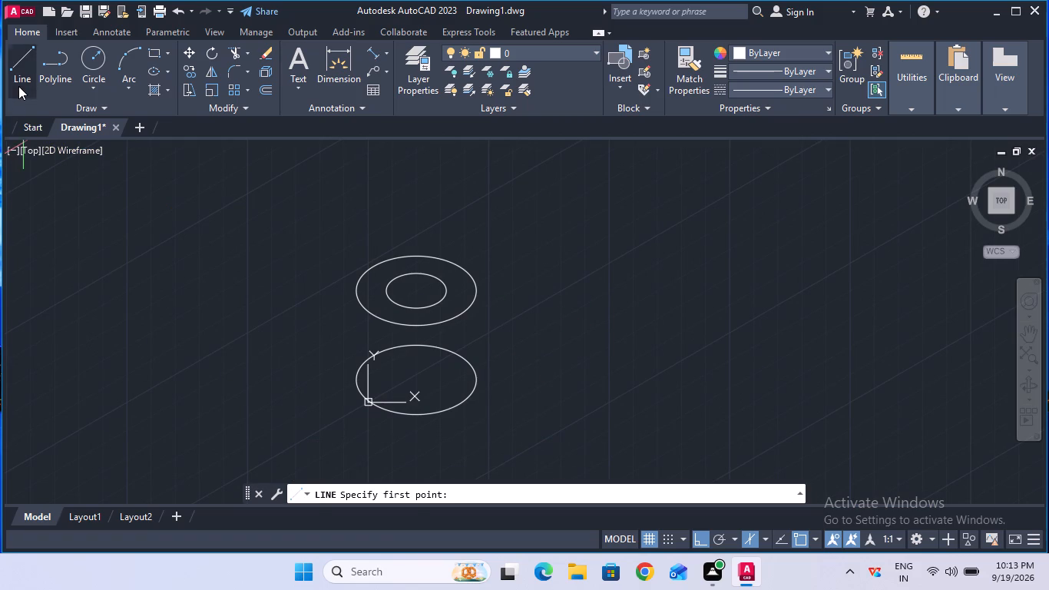
left_click(352, 290)
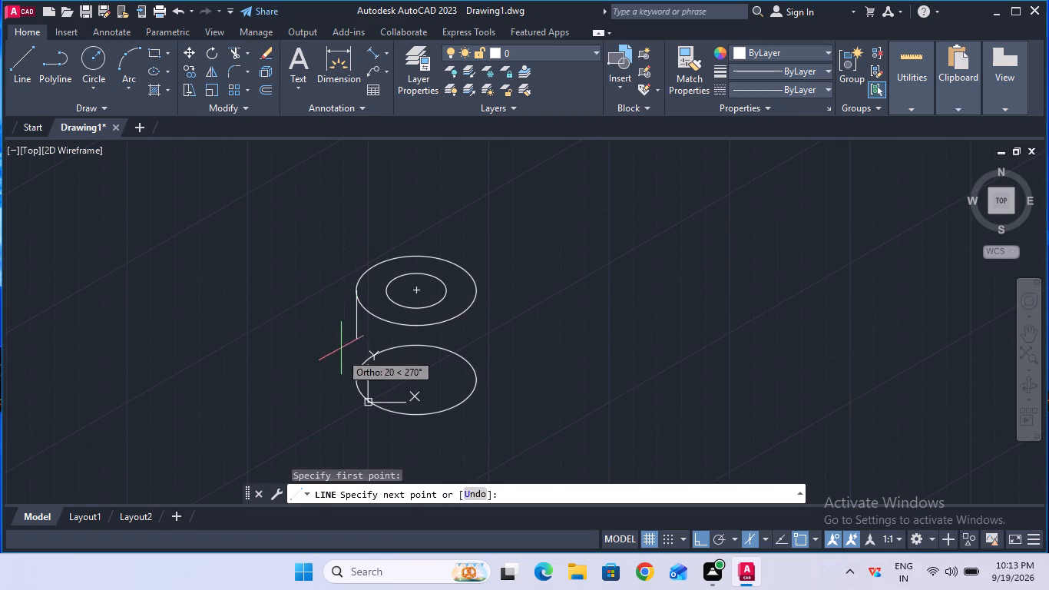
left_click(352, 382)
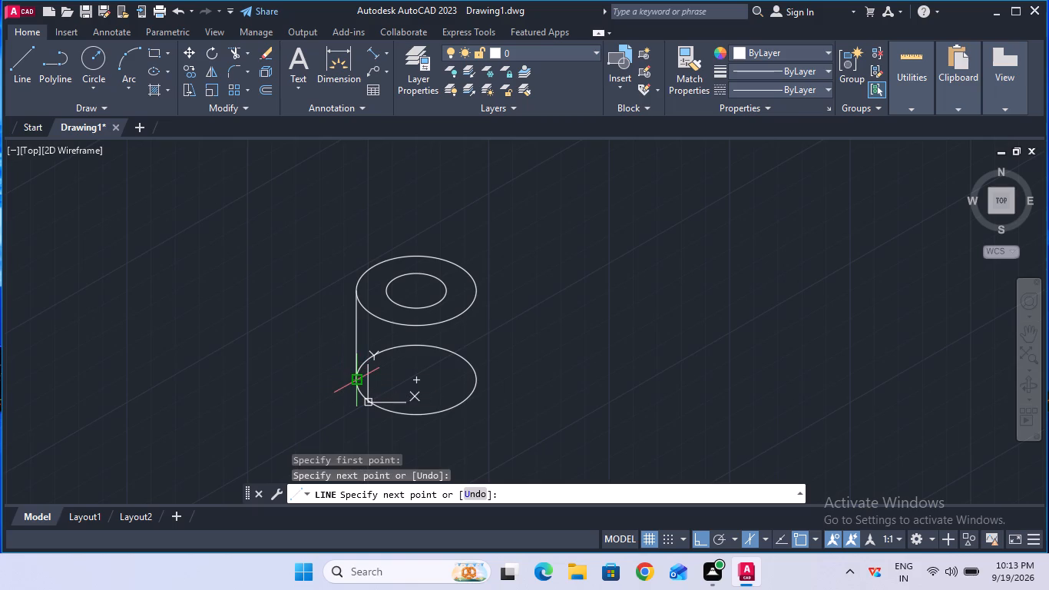
key("Escape")
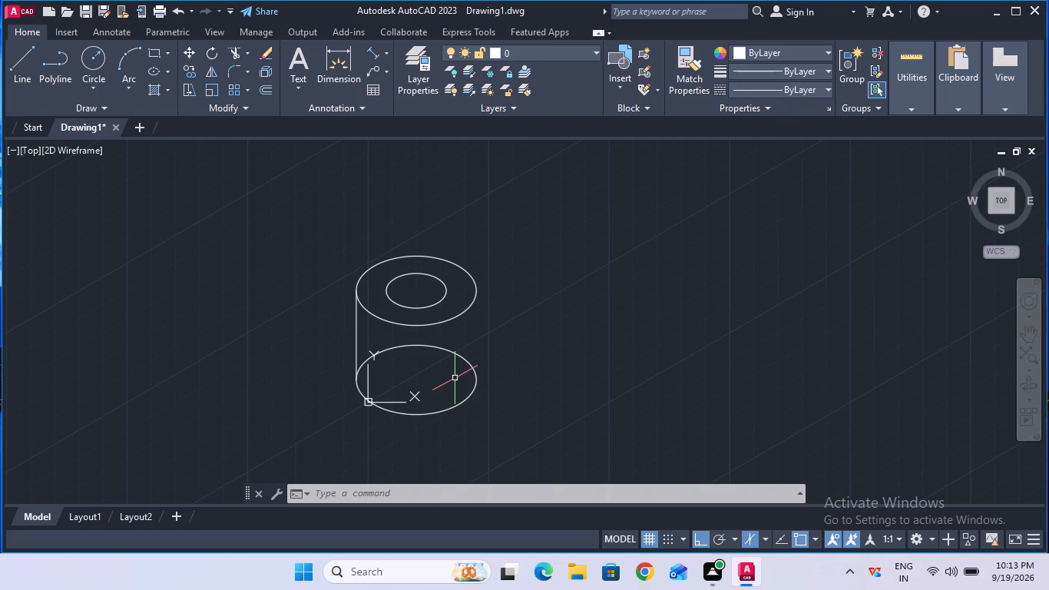
Copy the upper outer isocircle 10 straight down from its centre.
left_click(194, 70)
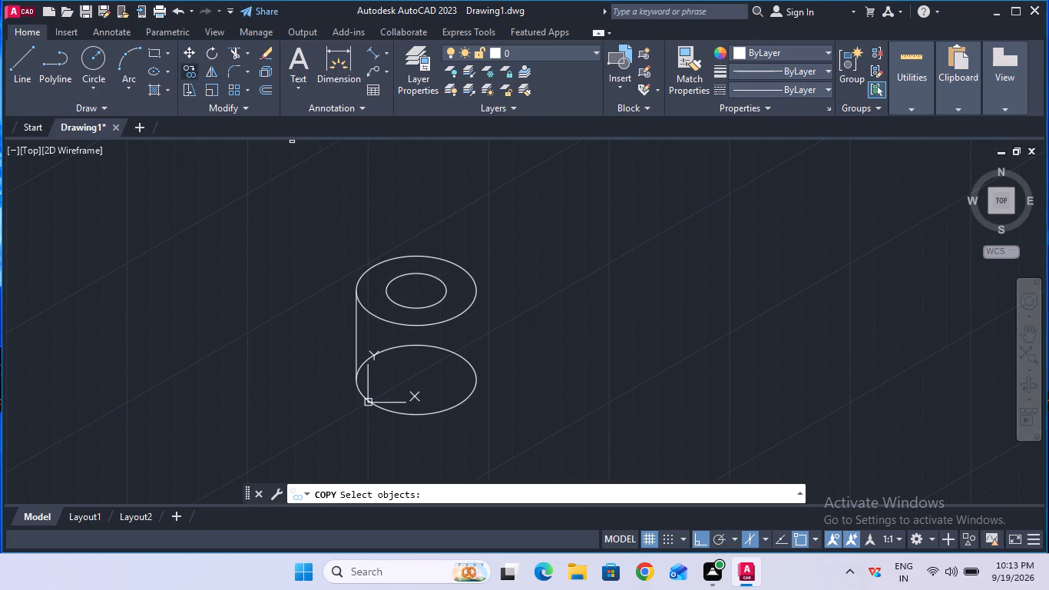
left_click(457, 313)
key("Return")
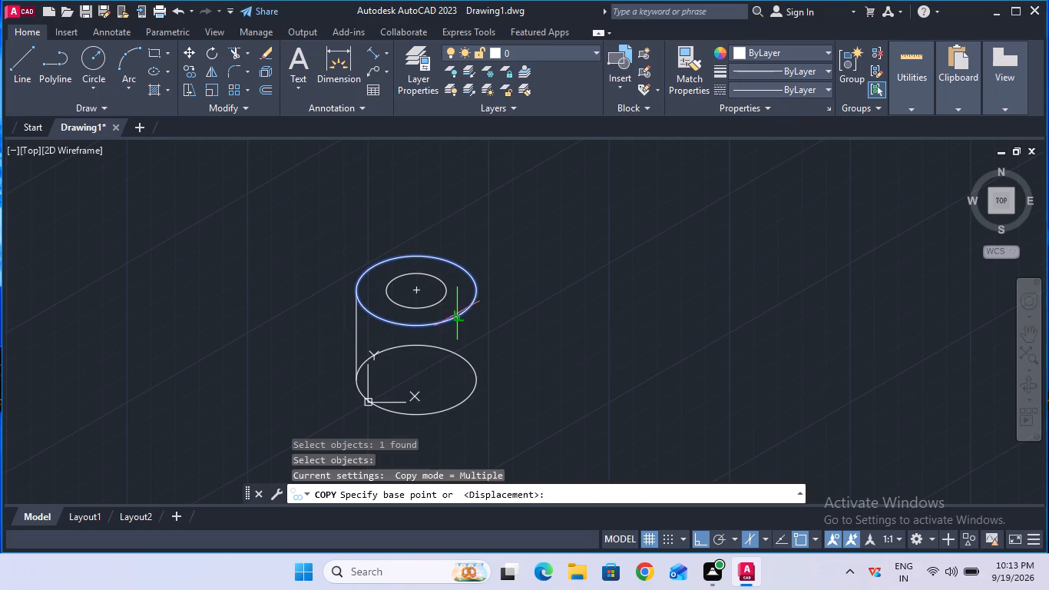
left_click(416, 294)
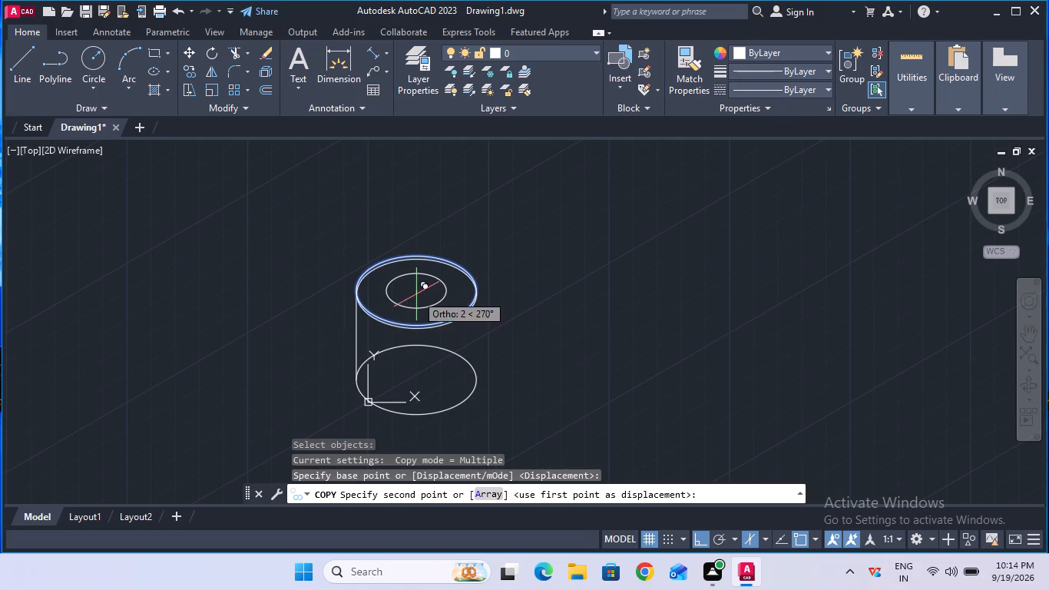
type("10")
key("Return")
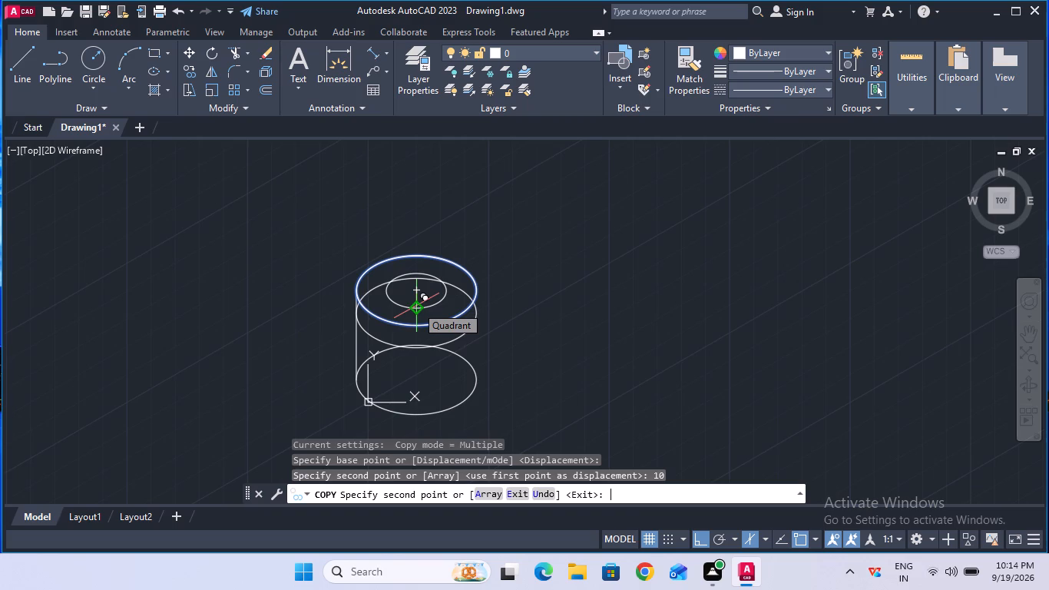
key("Escape")
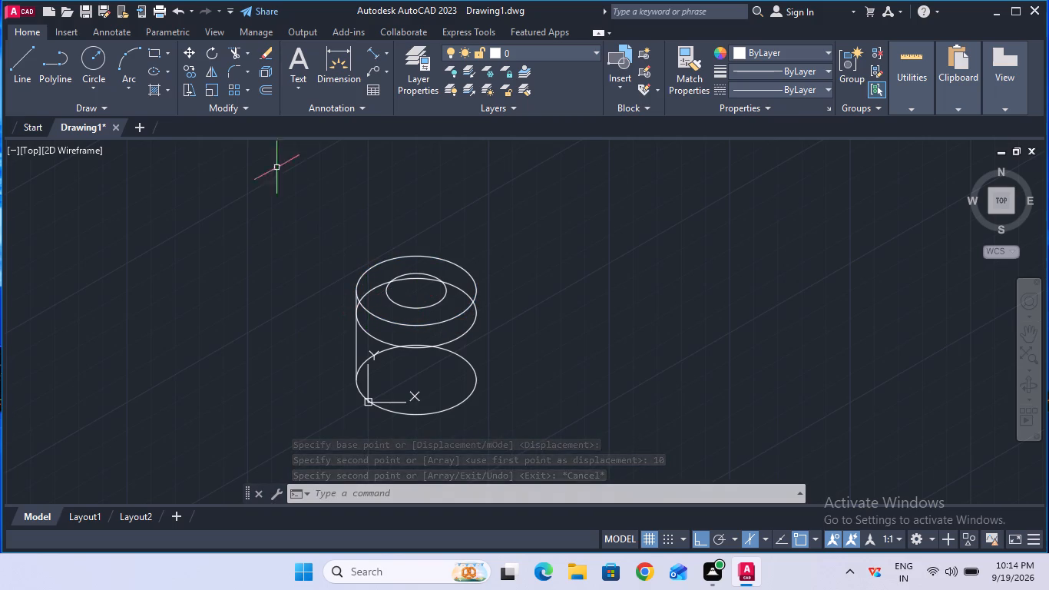
Trim the 10-below isocircle copy's hidden back arcs inside and left of the top isocircle, plus the bottom isocircle's arc overlapping that copy.
left_click(233, 53)
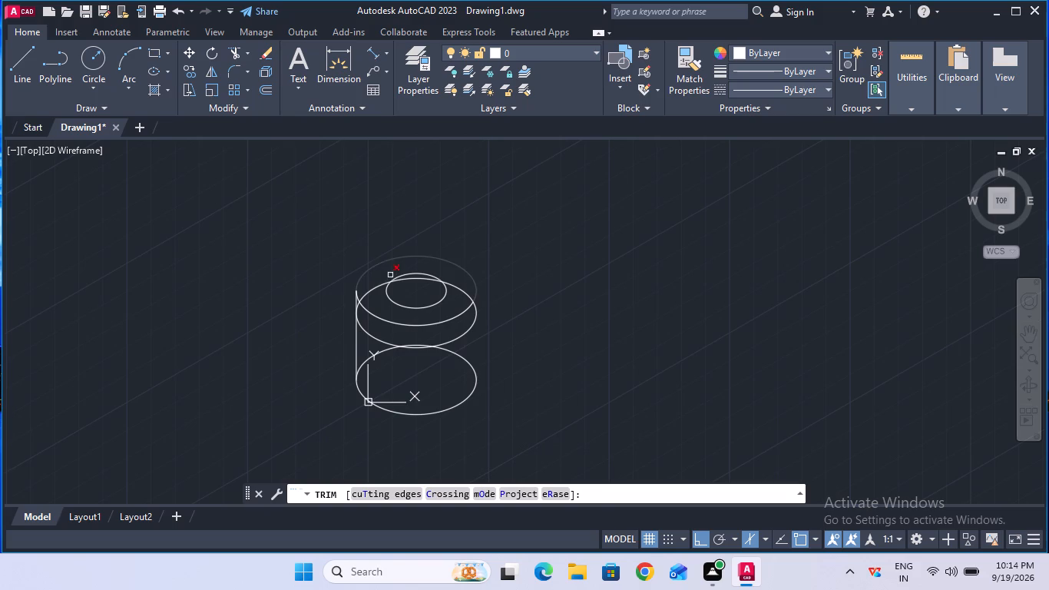
left_click(417, 280)
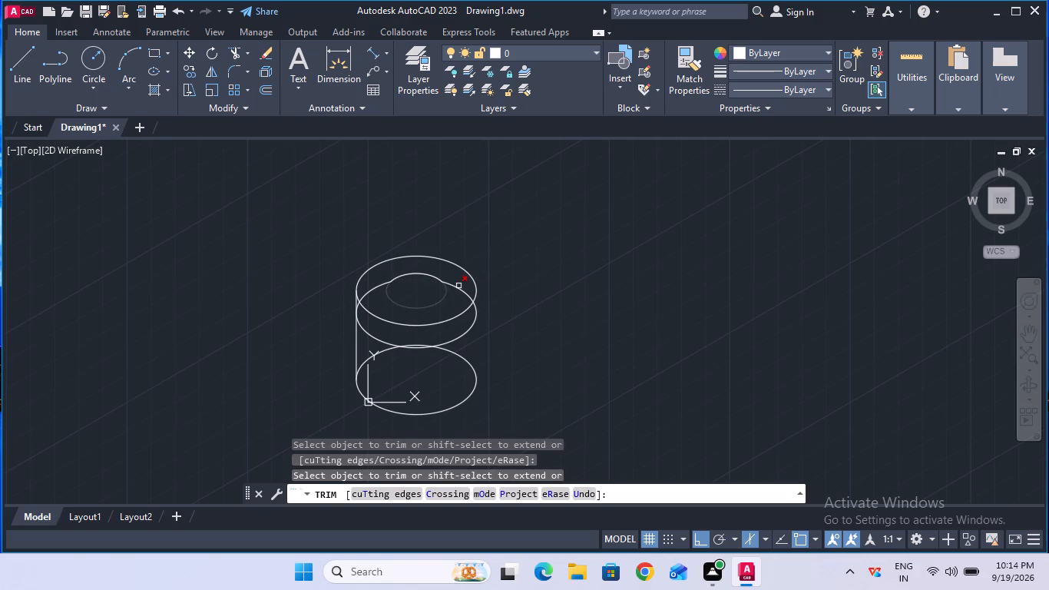
left_click(459, 286)
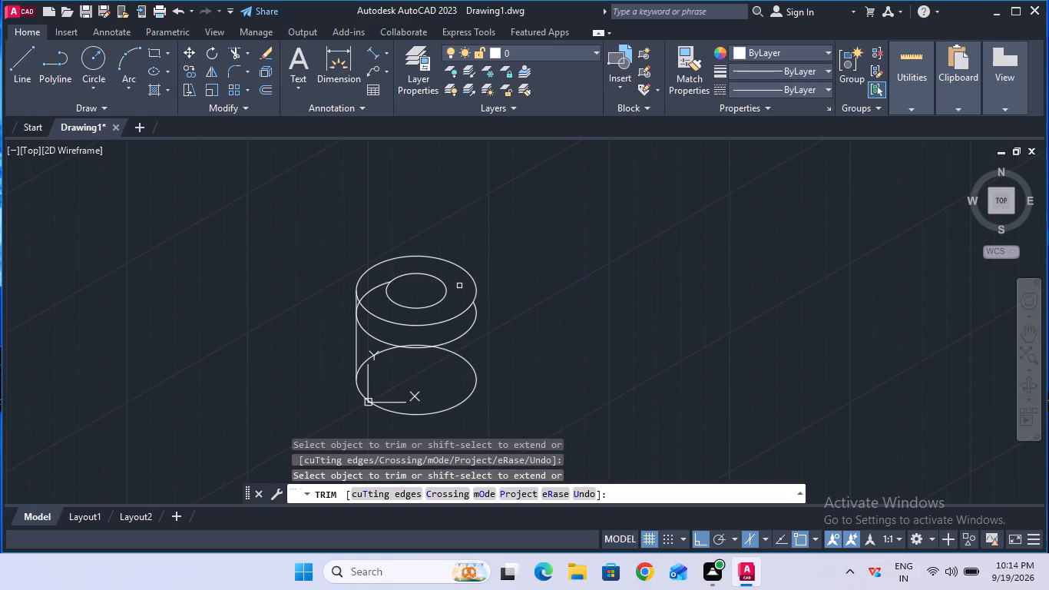
left_click(376, 290)
scroll(368, 292, "up", 2, "ctrl")
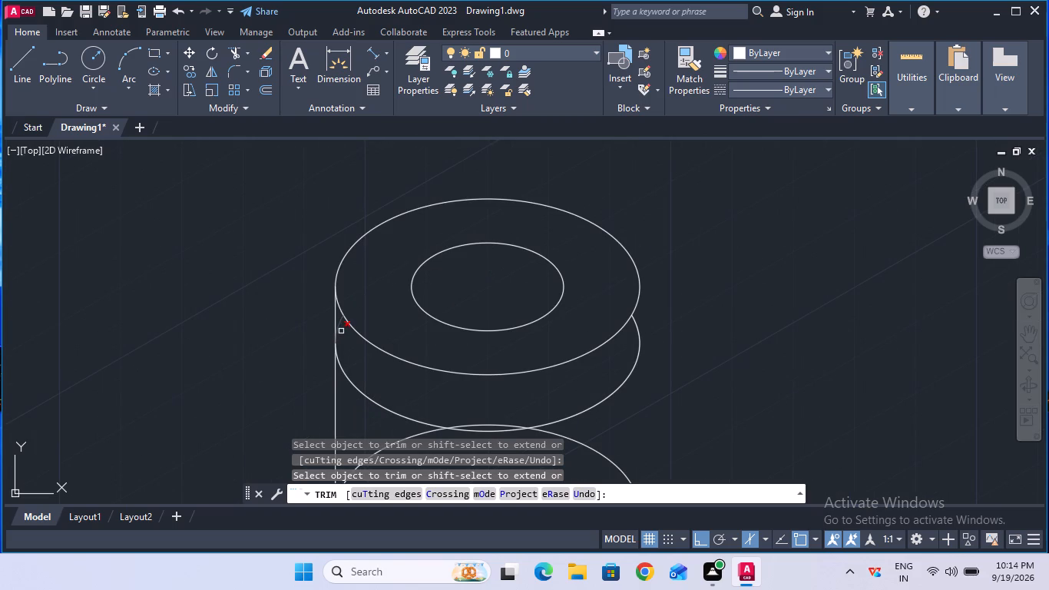
left_click(339, 326)
scroll(379, 293, "down", 1, "ctrl")
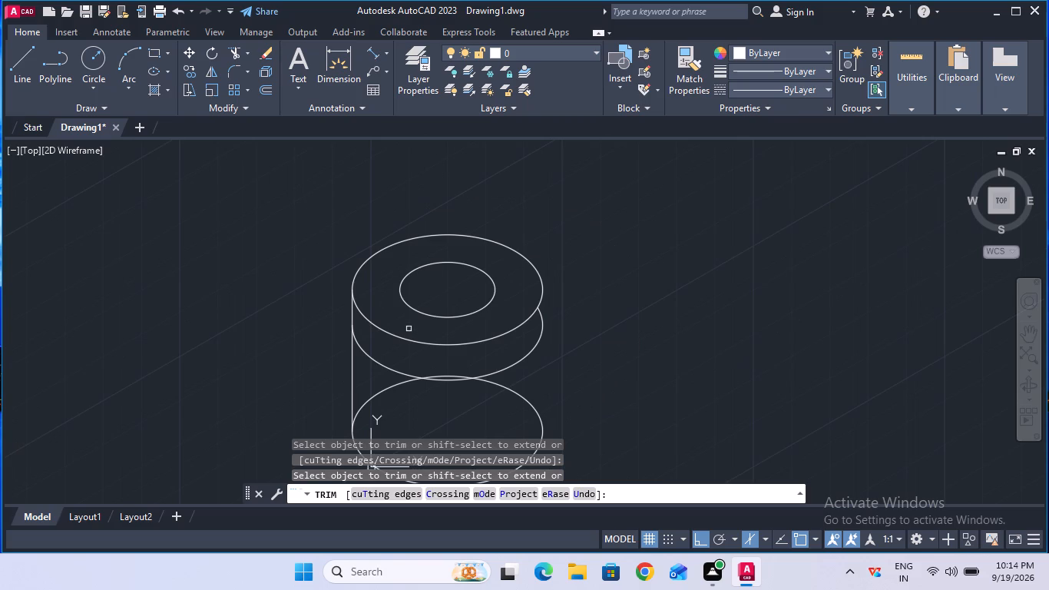
left_click(439, 375)
scroll(439, 371, "down", 2, "ctrl")
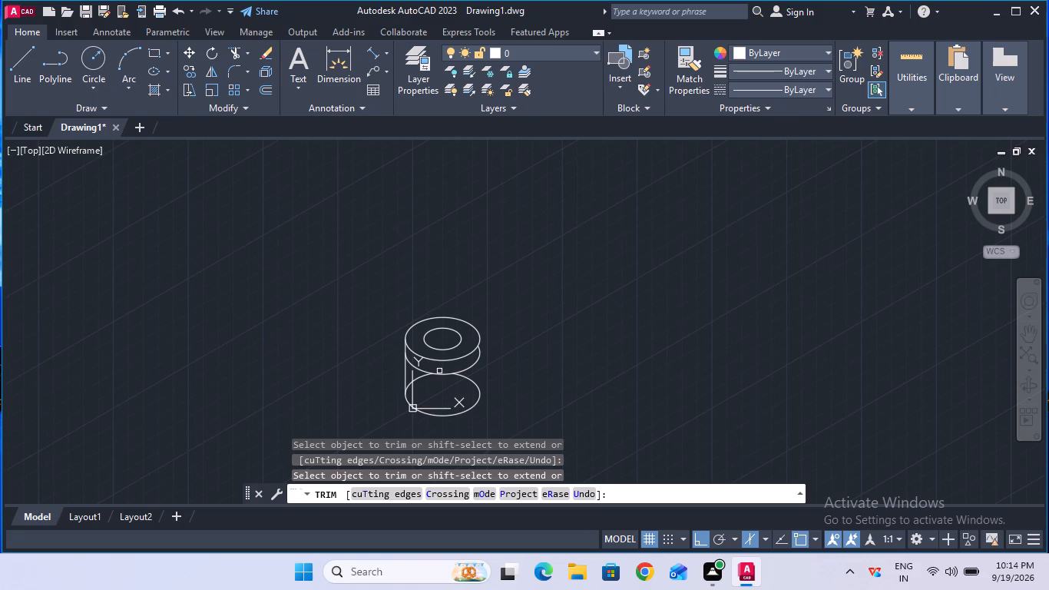
key("Escape")
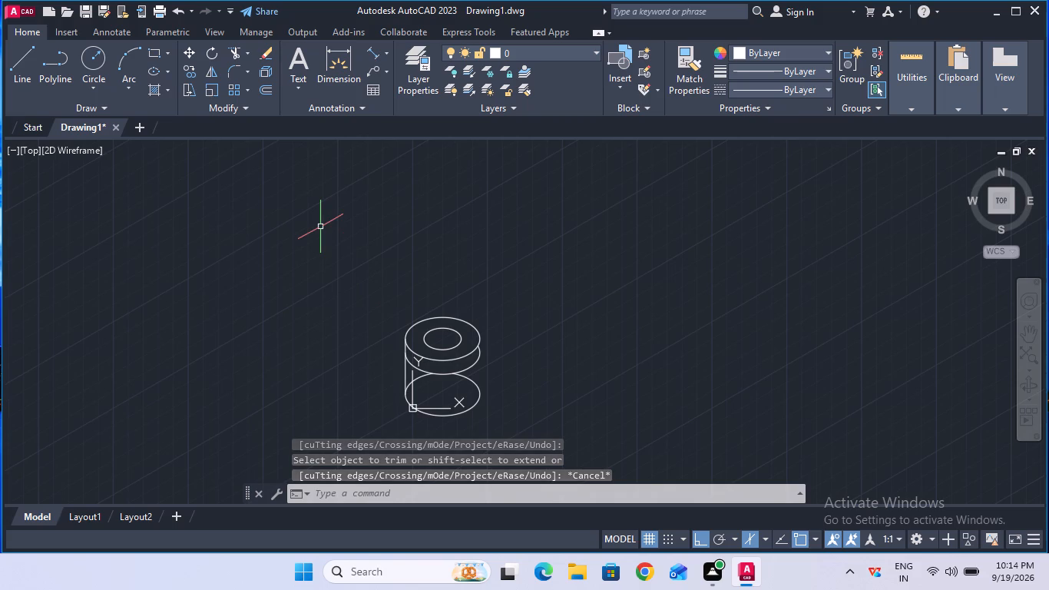
Copy the upper outer isocircle 30 straight down from its centre.
left_click(194, 68)
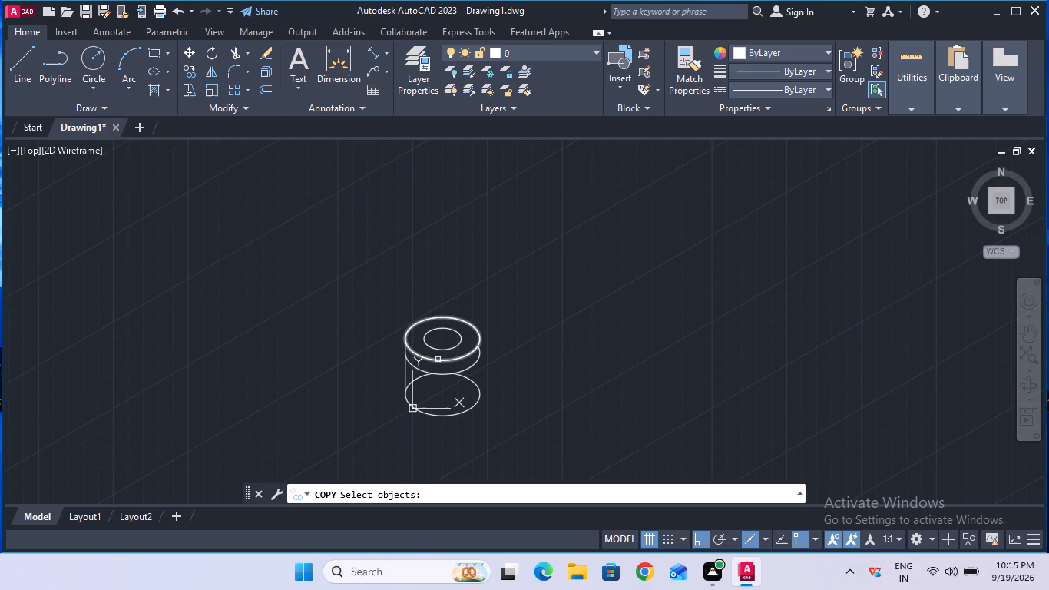
left_click(438, 360)
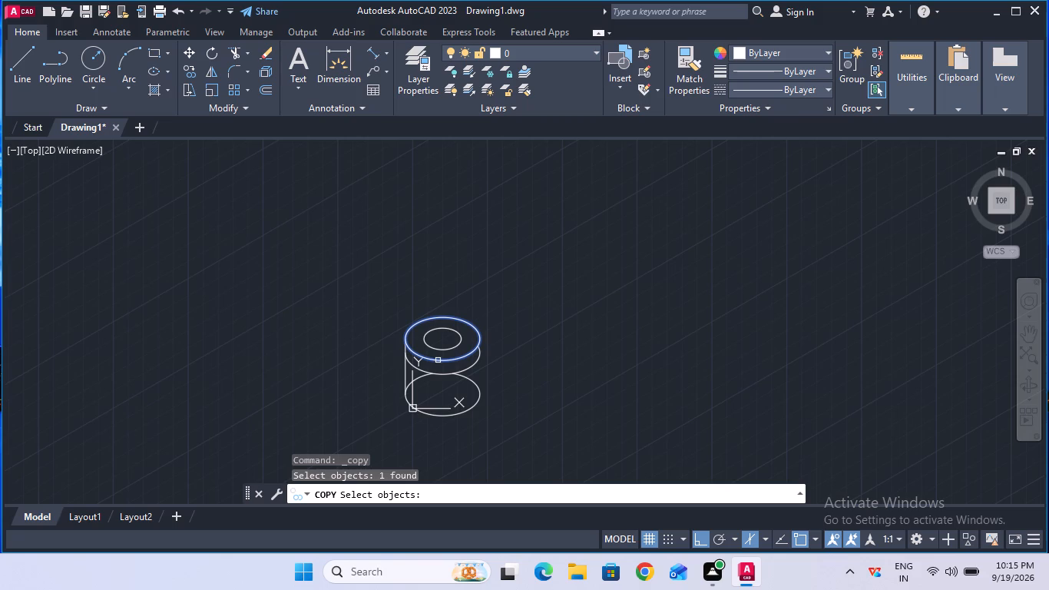
key("Return")
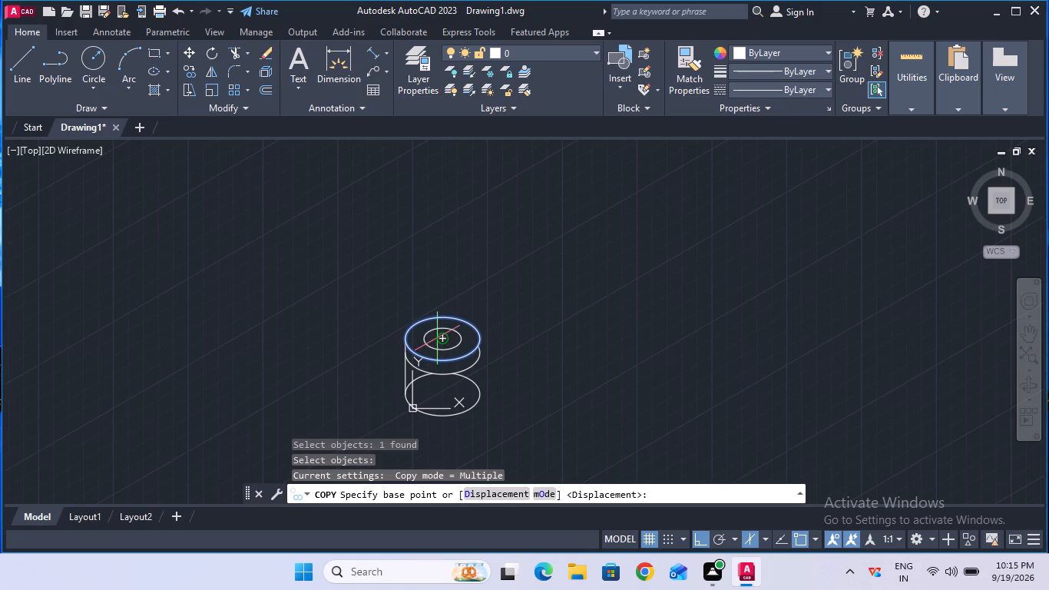
left_click(442, 342)
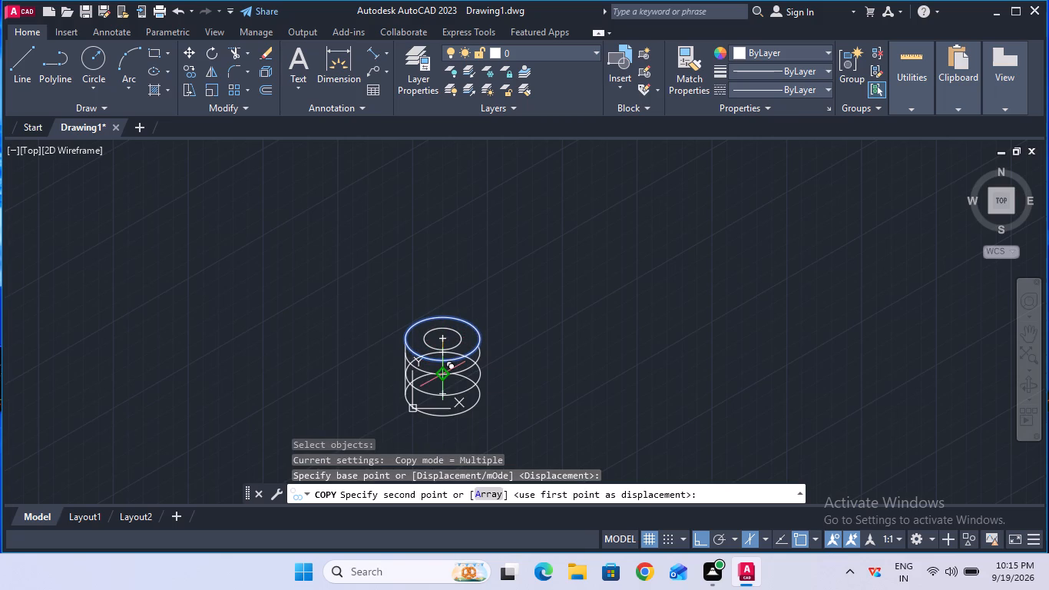
key("3")
key("0")
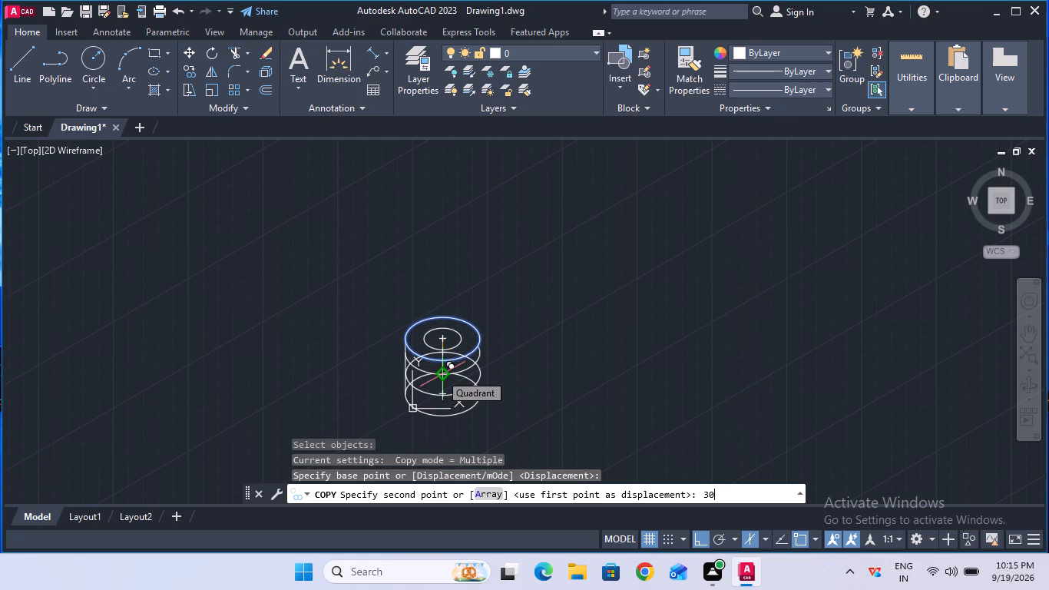
key("Return")
key("Escape")
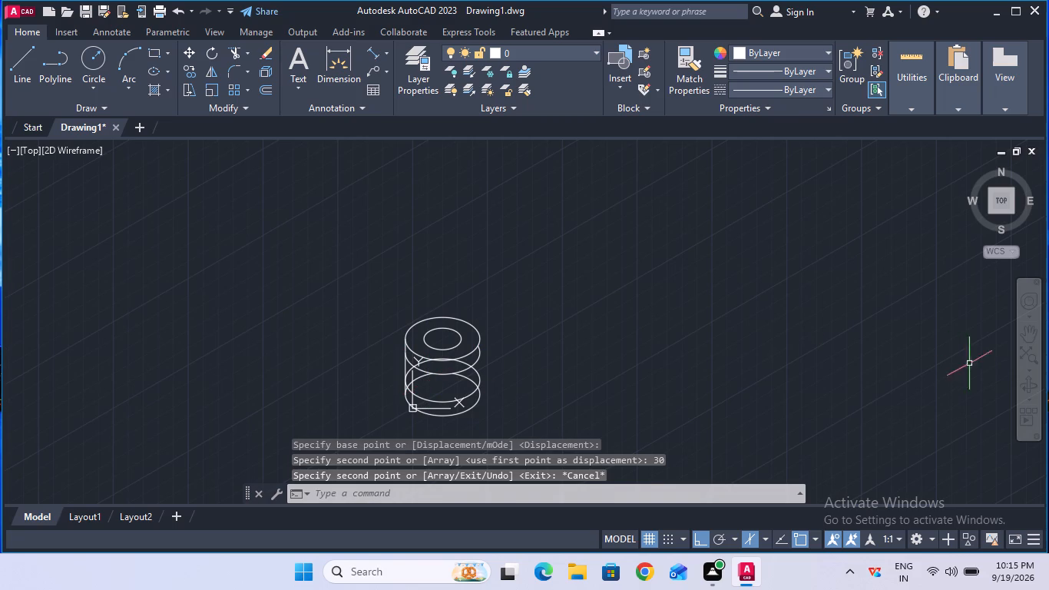
Trim the left half of the hidden back arcs on the two lower outer isocircles, 30 and 40 below the top.
left_click(1025, 336)
left_click_drag(403, 426, 420, 342)
scroll(457, 305, "up", 2, "ctrl")
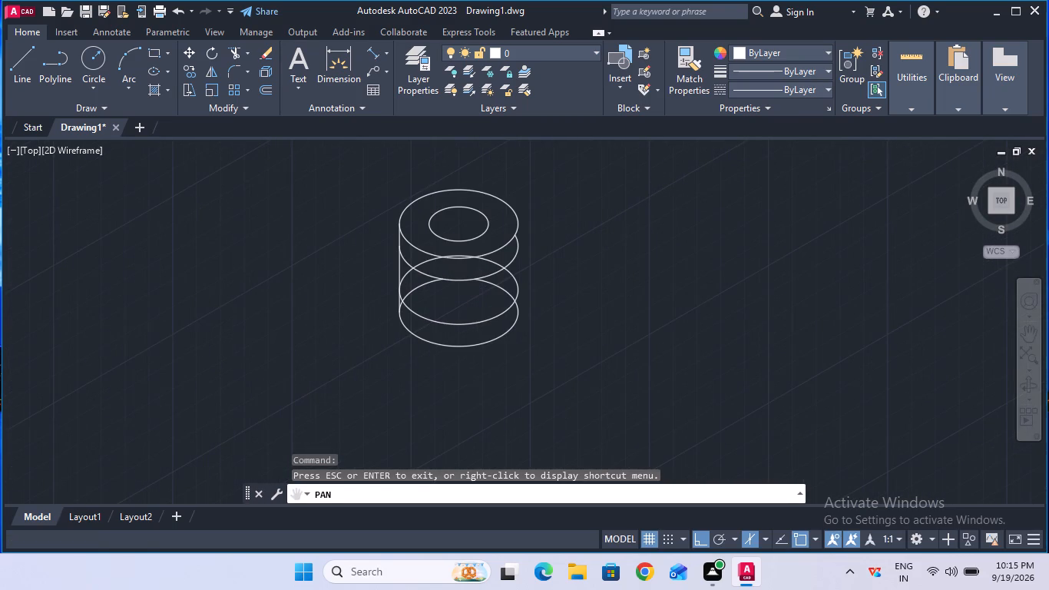
key("Escape")
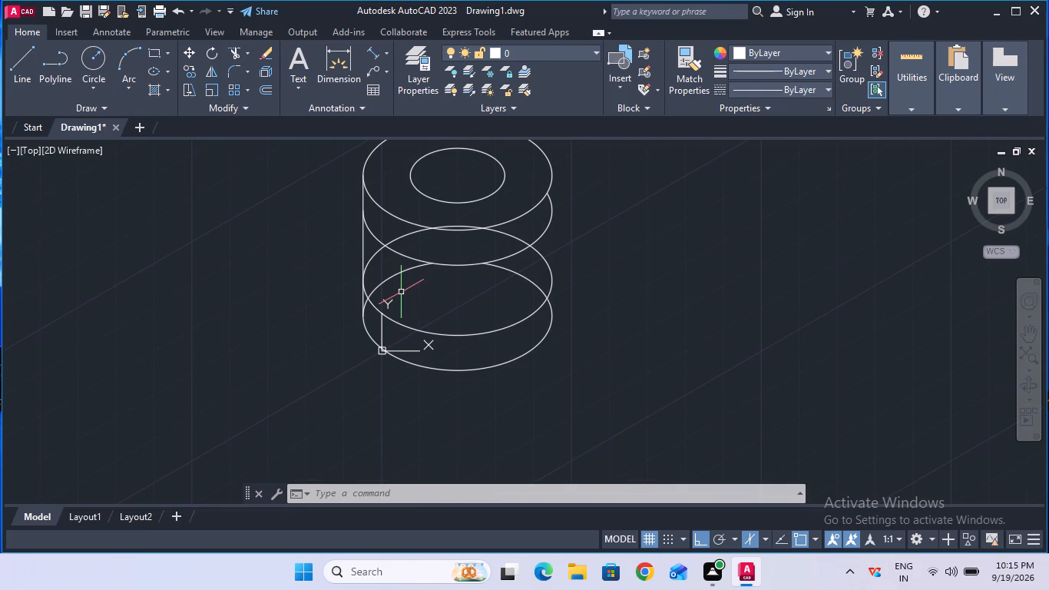
left_click(233, 58)
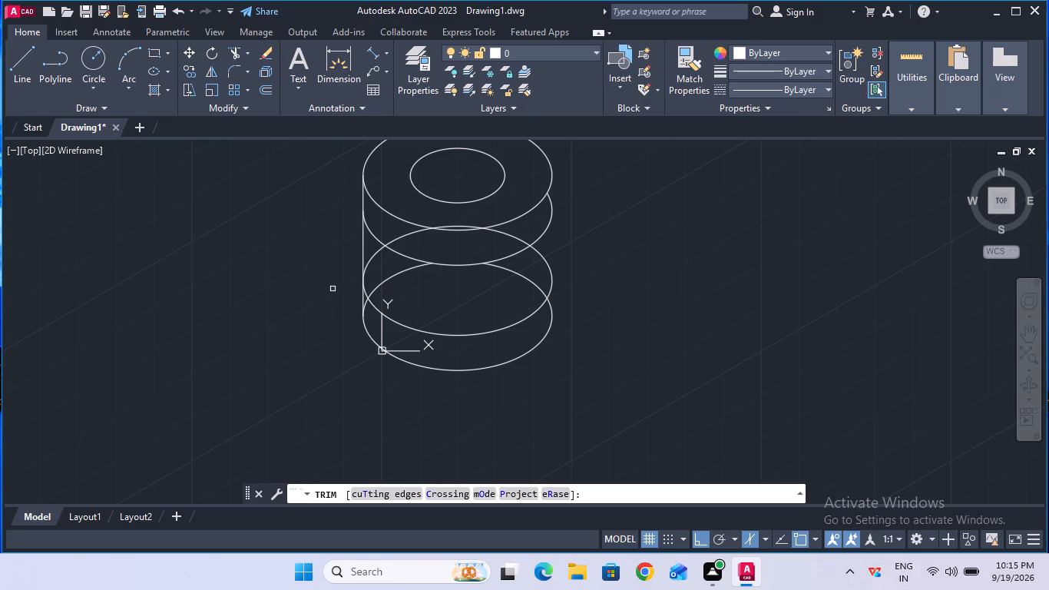
scroll(333, 289, "up", 2, "ctrl")
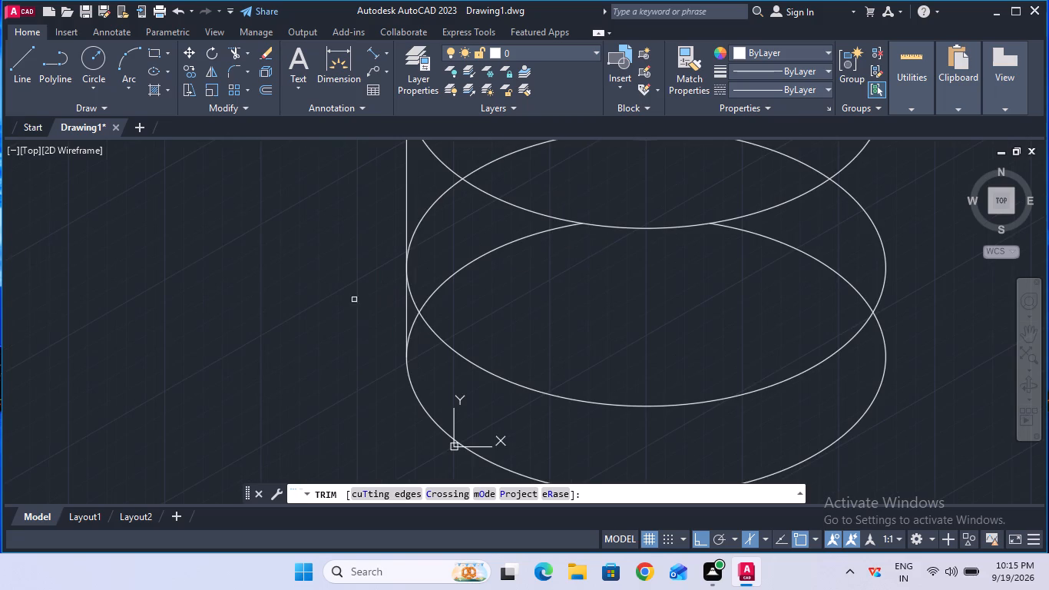
left_click(414, 324)
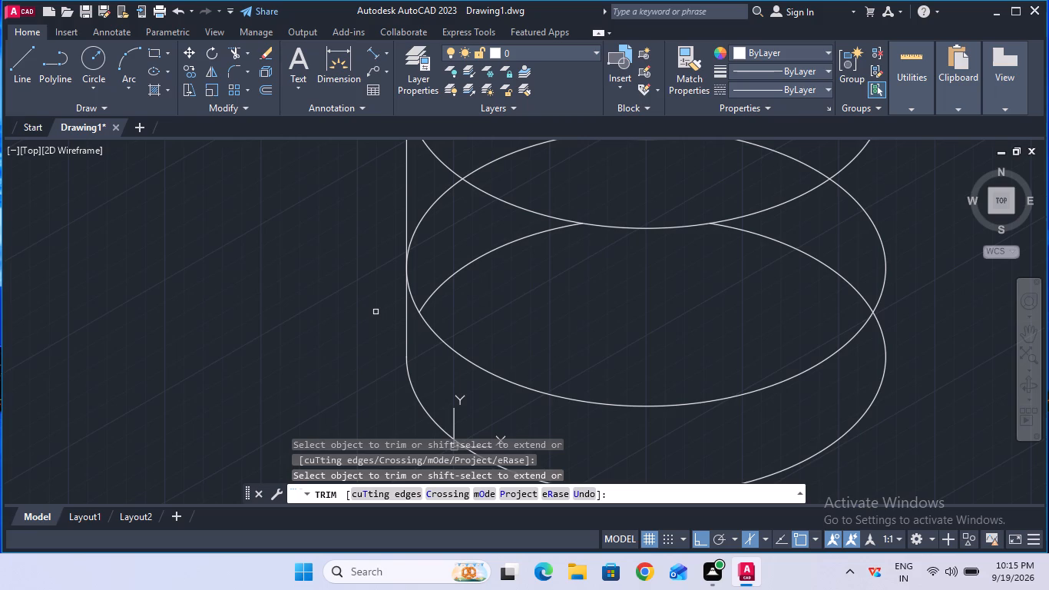
left_click(438, 203)
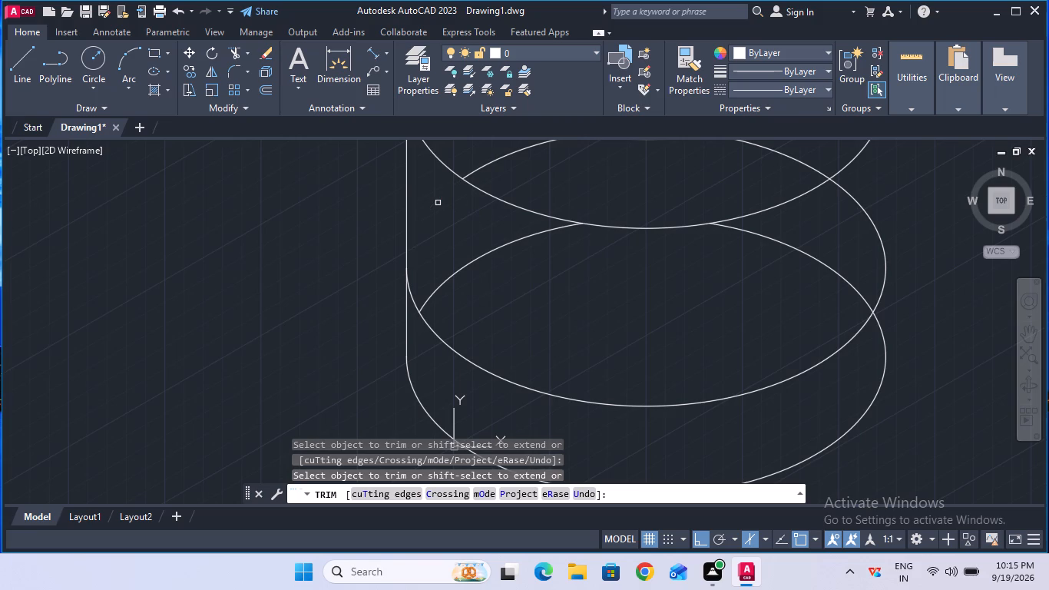
scroll(438, 203, "down", 2, "ctrl")
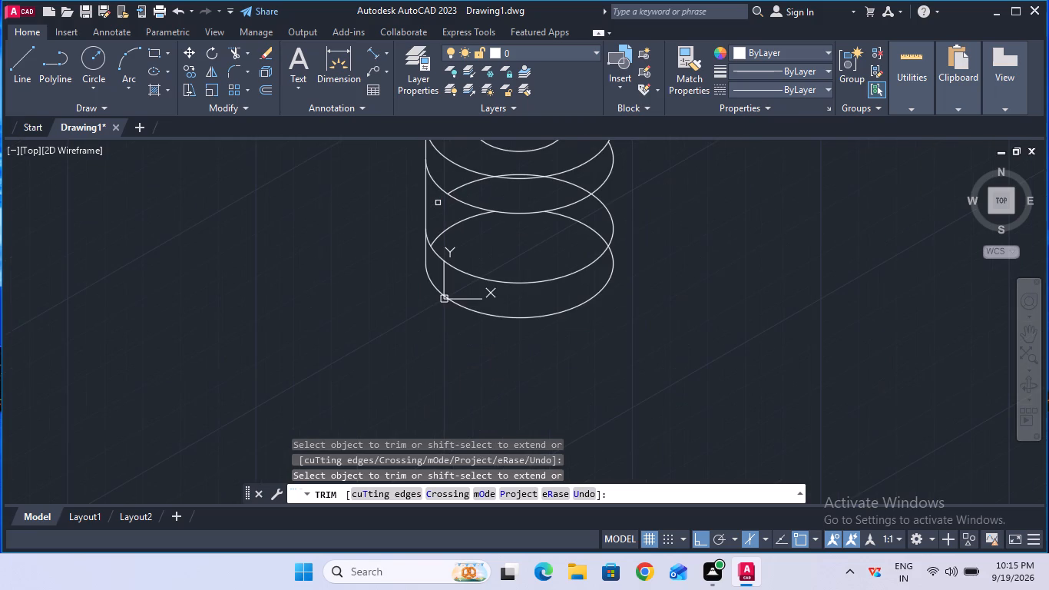
left_click(439, 235)
left_click(511, 173)
left_click(462, 189)
scroll(462, 189, "down", 1, "ctrl")
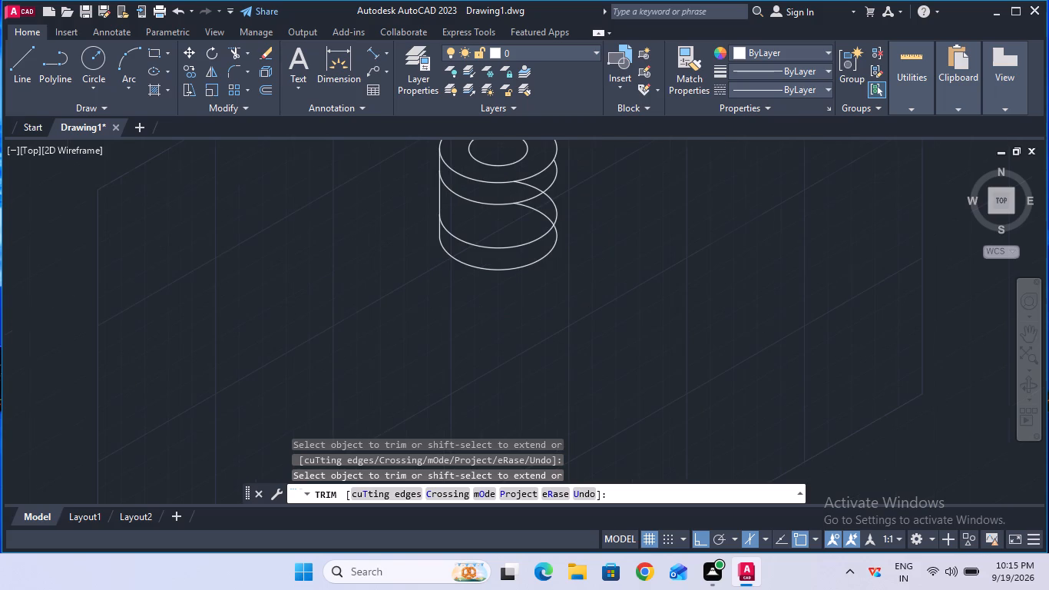
key("Escape")
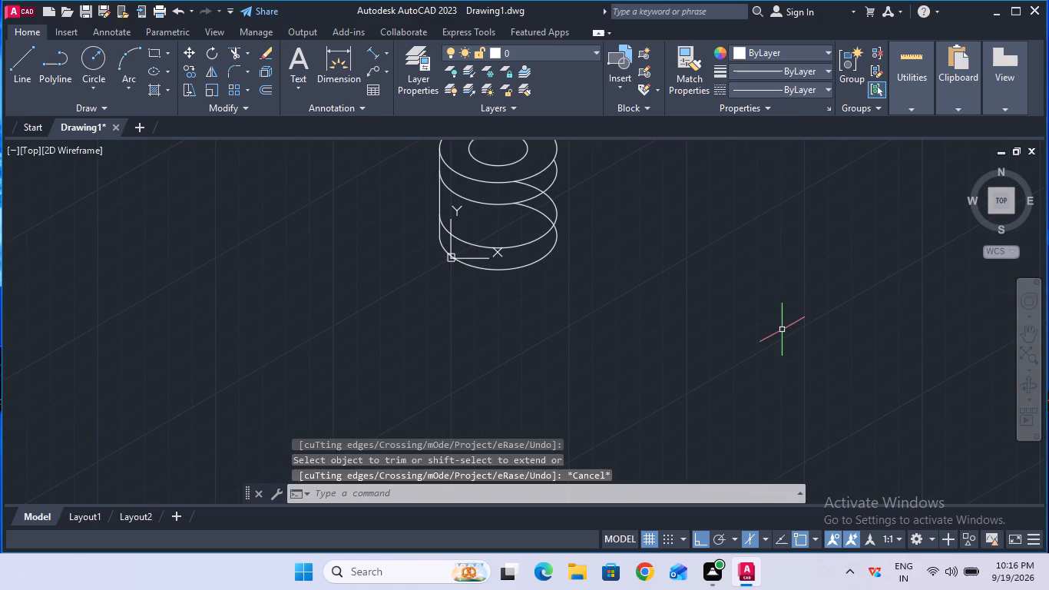
left_click(1029, 337)
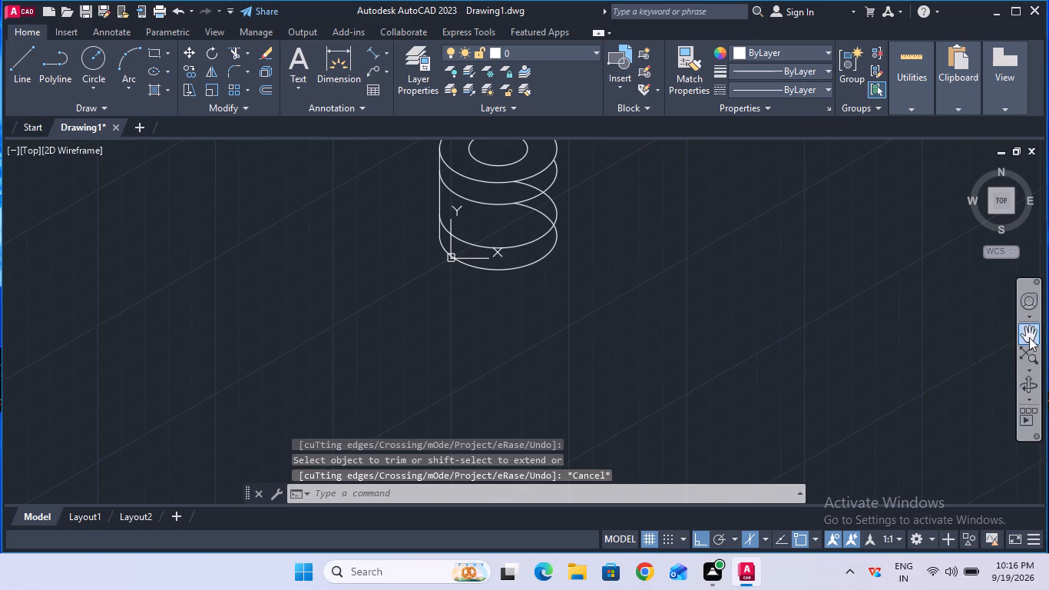
left_click_drag(585, 227, 602, 302)
key("Escape")
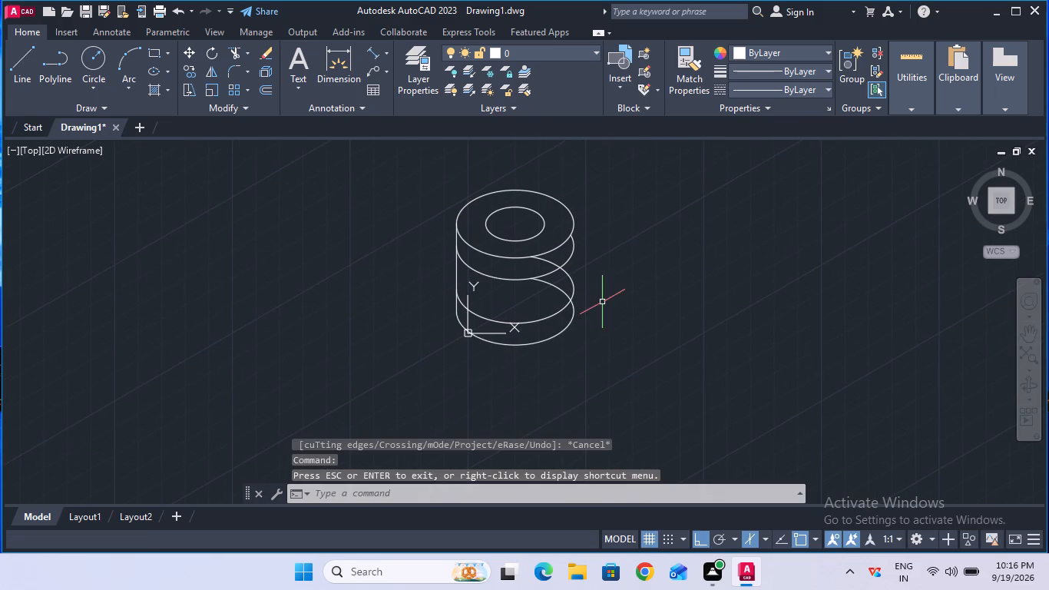
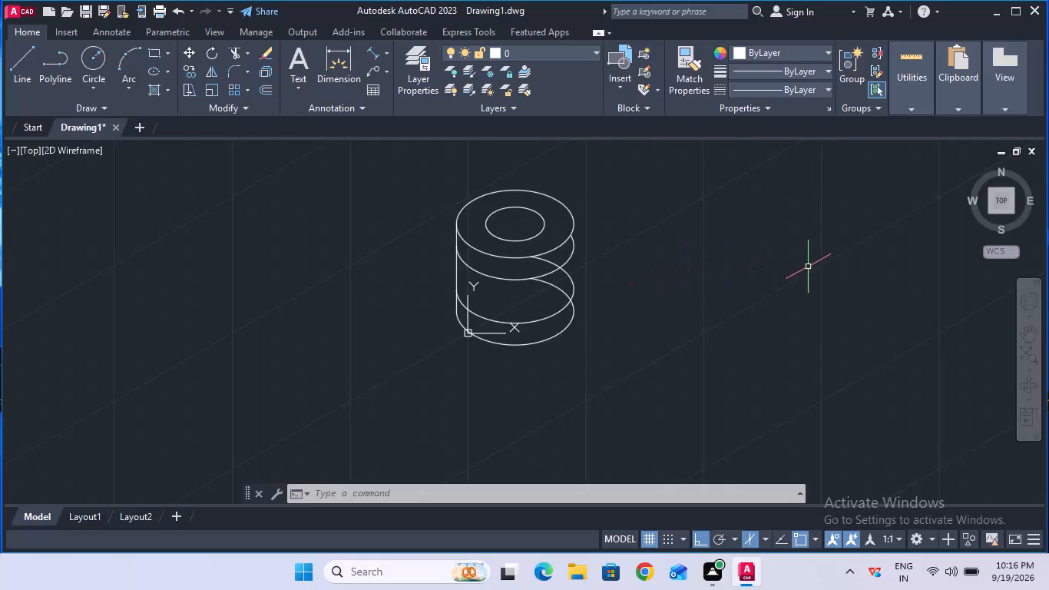
Switch the isometric drawing plane to the top isoplane.
double_click(1033, 338)
left_click_drag(705, 250, 703, 361)
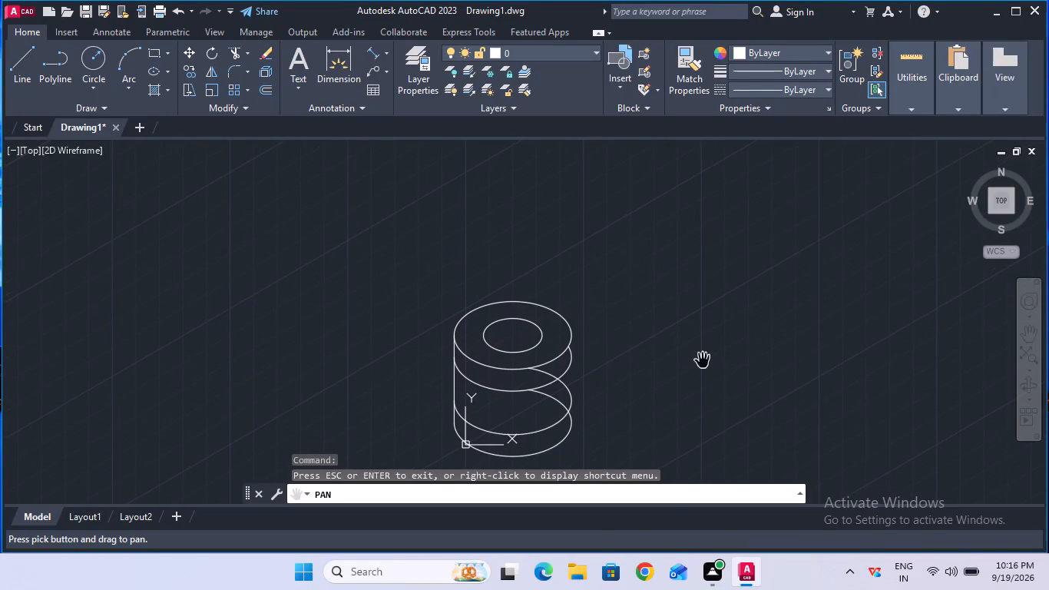
key("Escape")
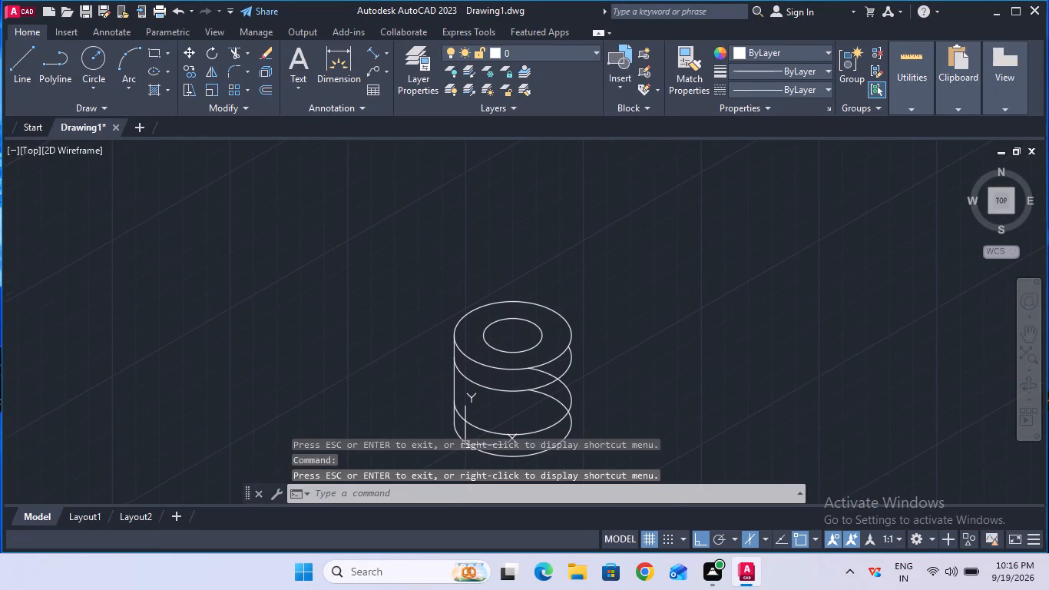
key("F5")
key("F5")
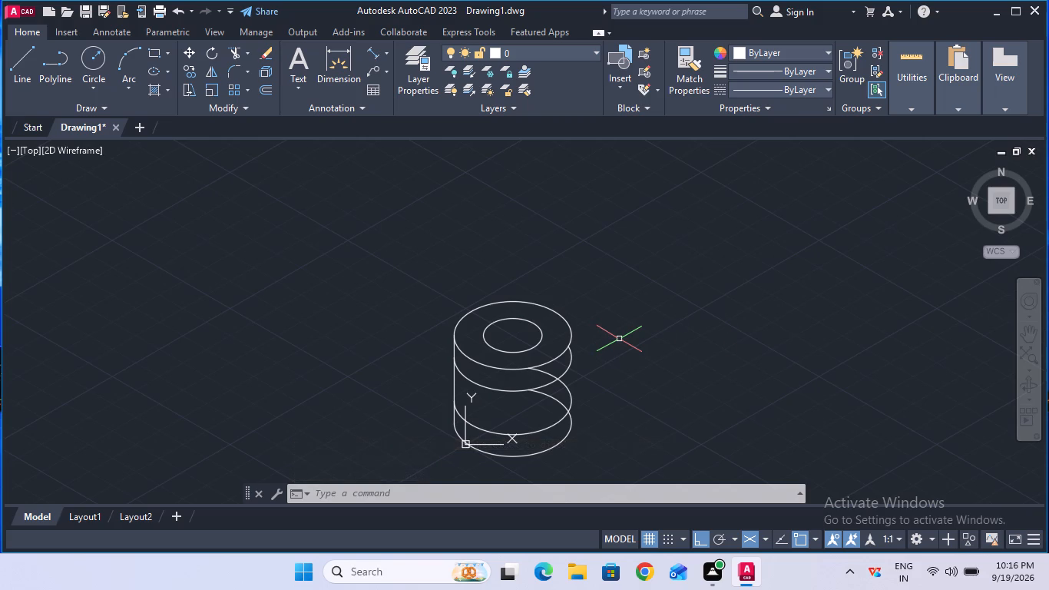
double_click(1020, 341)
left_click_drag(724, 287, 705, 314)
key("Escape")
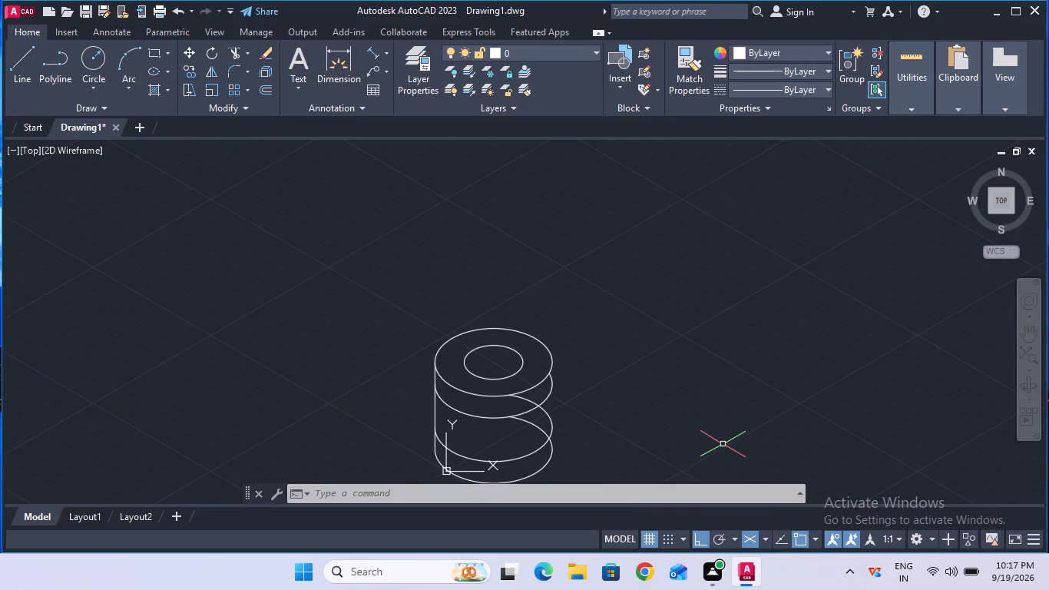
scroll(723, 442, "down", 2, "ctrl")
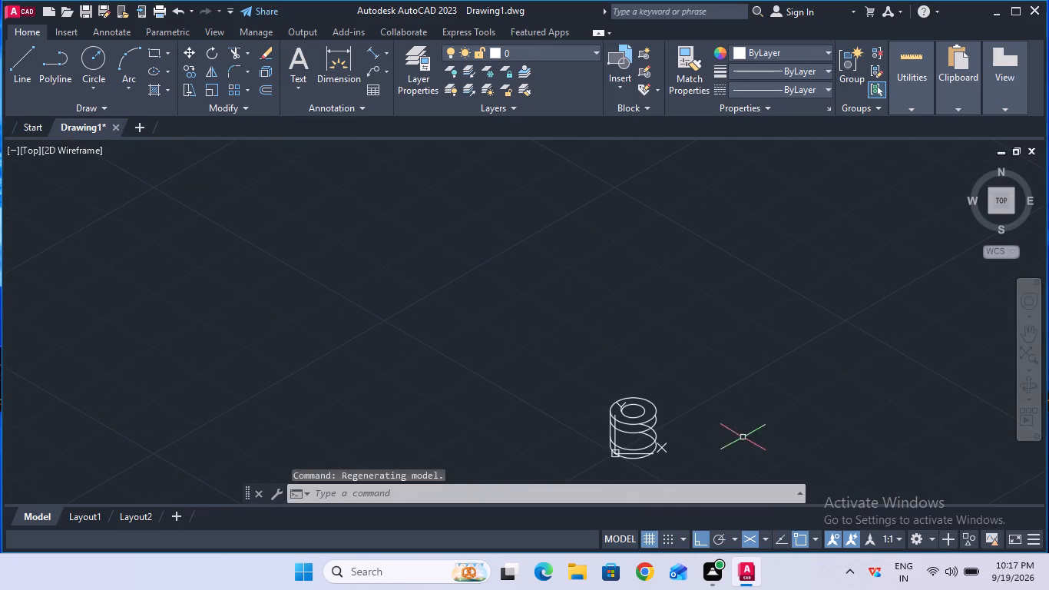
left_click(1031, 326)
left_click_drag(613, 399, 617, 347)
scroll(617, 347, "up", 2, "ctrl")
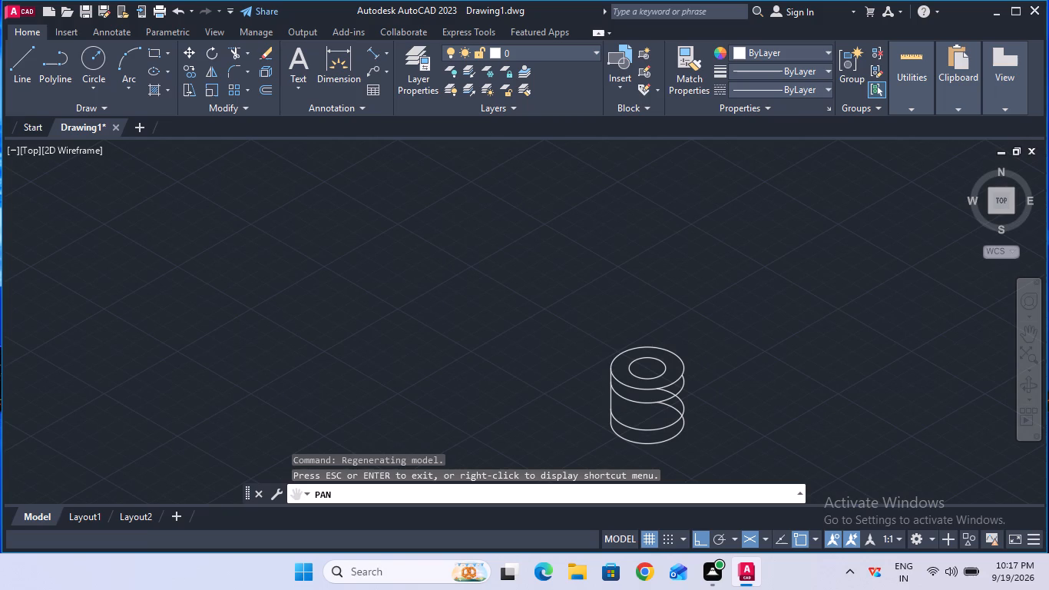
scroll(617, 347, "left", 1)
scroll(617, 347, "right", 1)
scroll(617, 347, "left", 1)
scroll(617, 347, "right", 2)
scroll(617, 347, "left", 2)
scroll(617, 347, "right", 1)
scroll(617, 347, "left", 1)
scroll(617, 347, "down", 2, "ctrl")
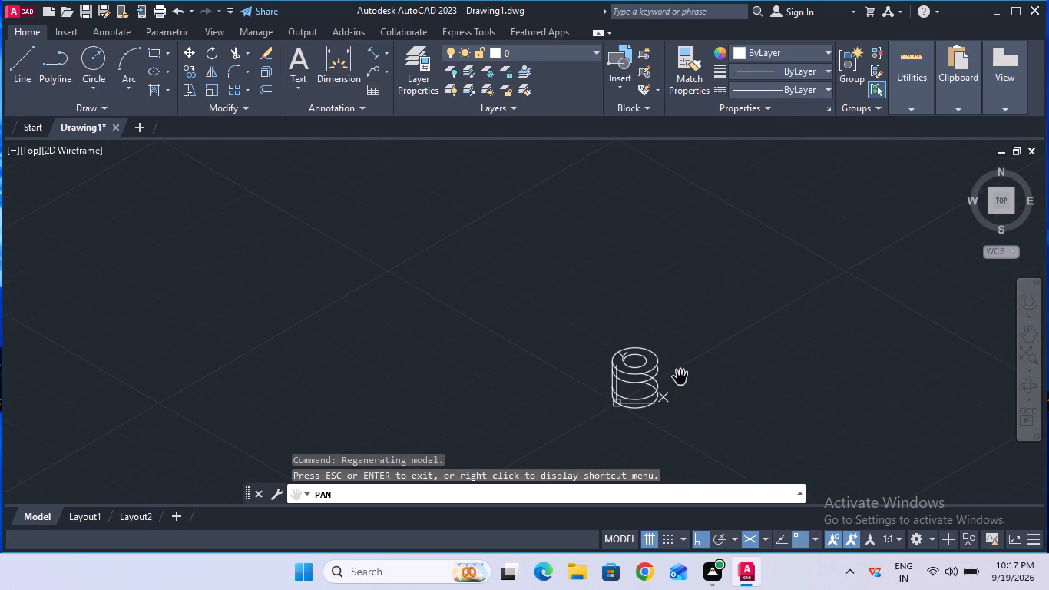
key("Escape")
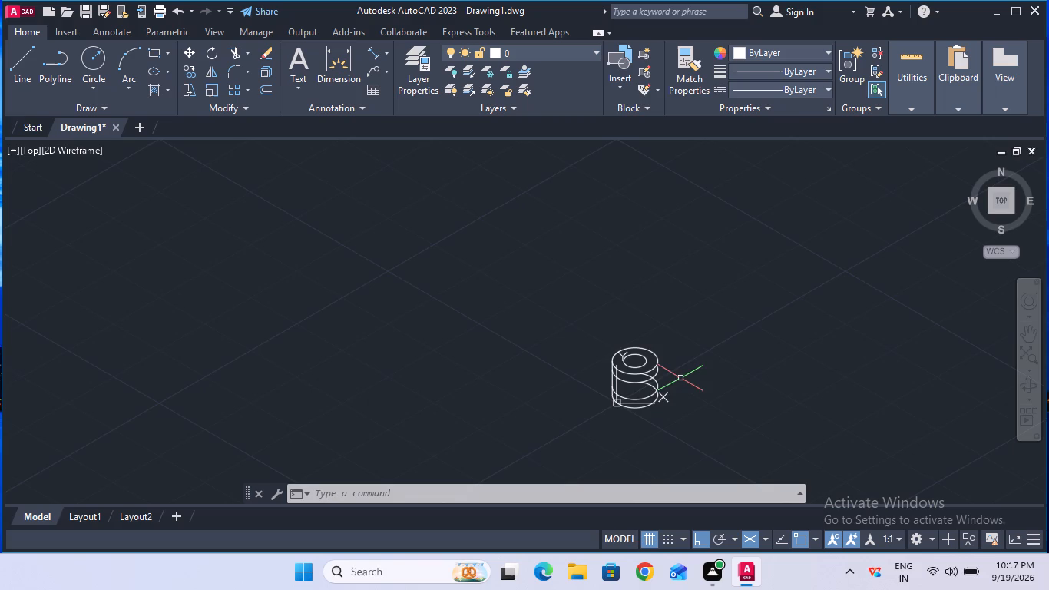
Load the CENTER linetype from acad.lin into the drawing.
scroll(637, 369, "up", 1, "ctrl")
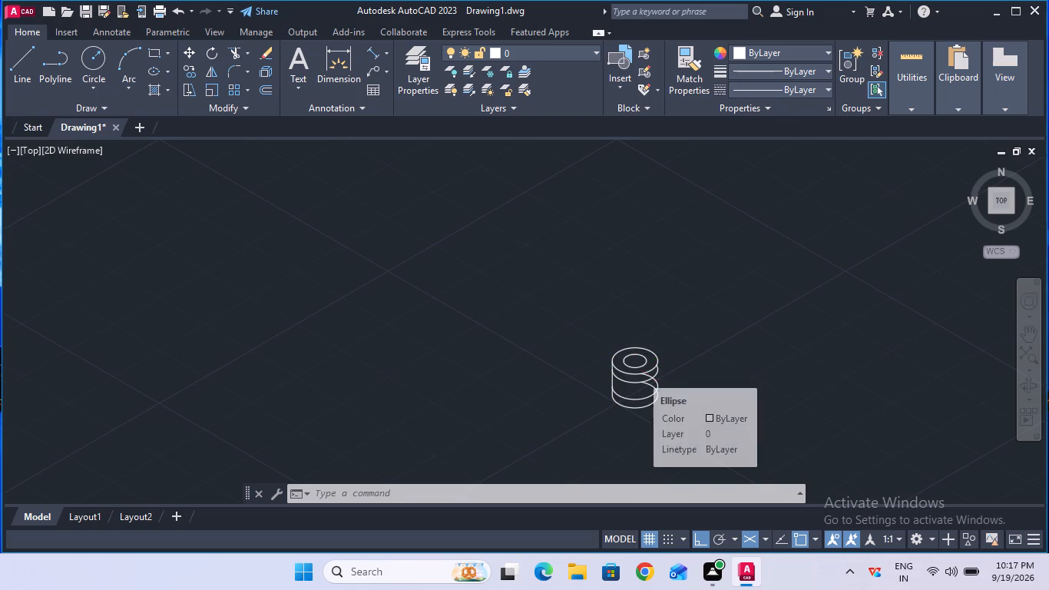
scroll(637, 369, "up", 1, "ctrl")
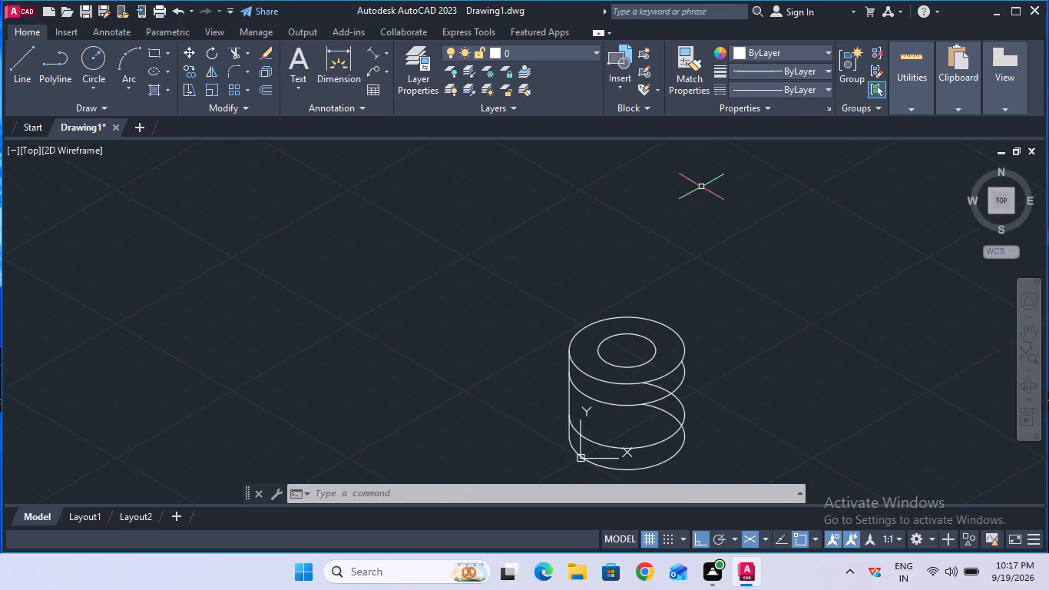
left_click(767, 94)
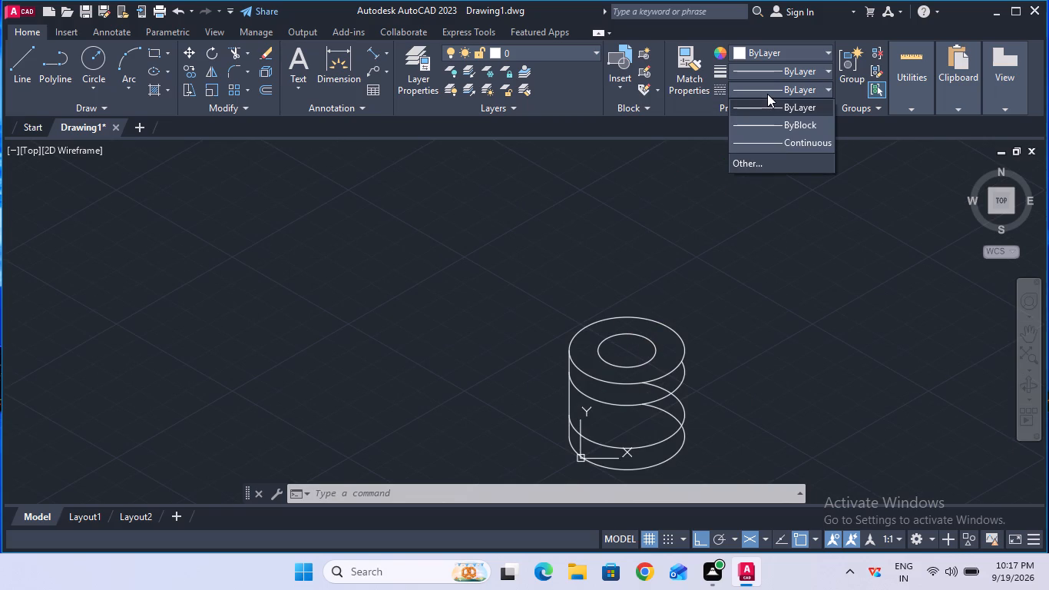
left_click(769, 167)
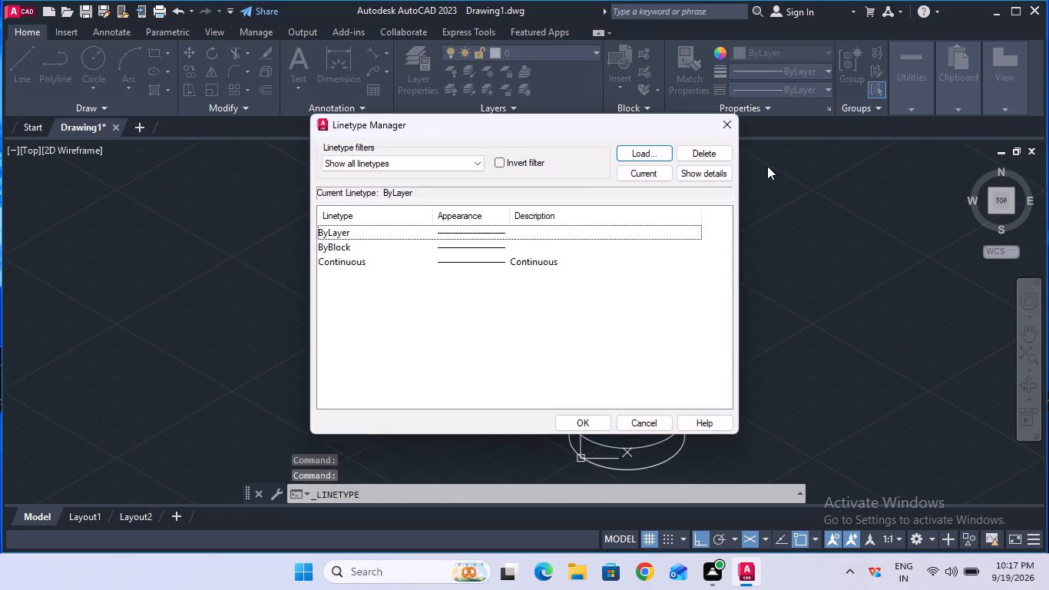
left_click(652, 152)
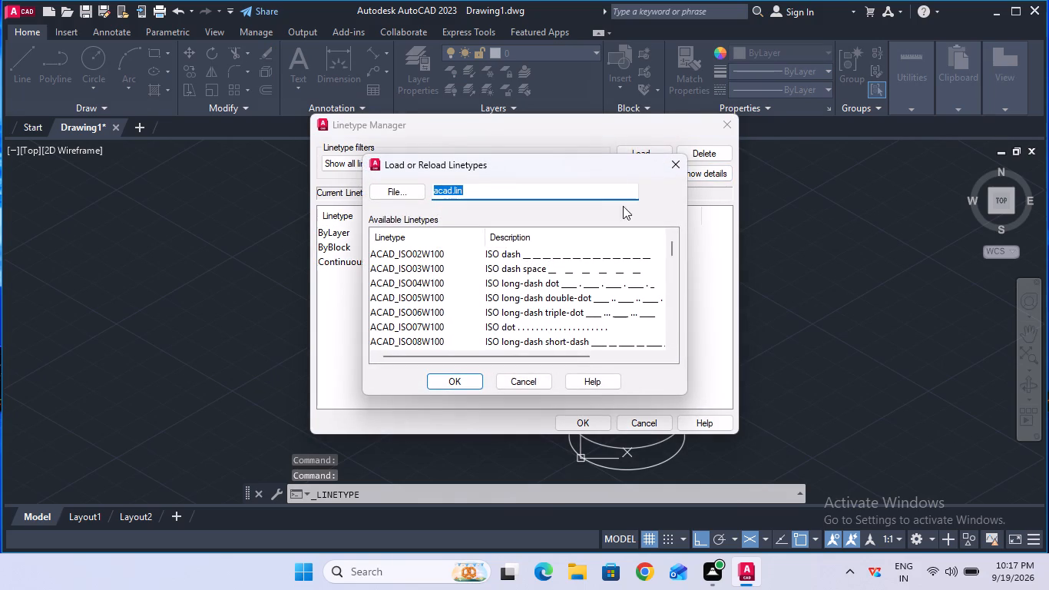
left_click_drag(669, 243, 669, 245)
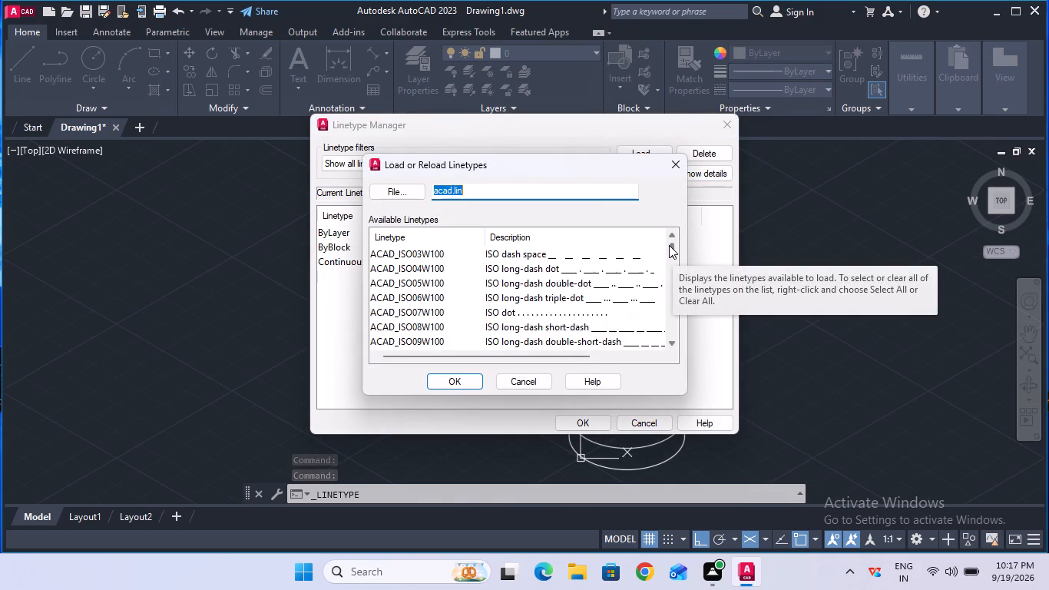
left_click_drag(669, 245, 669, 264)
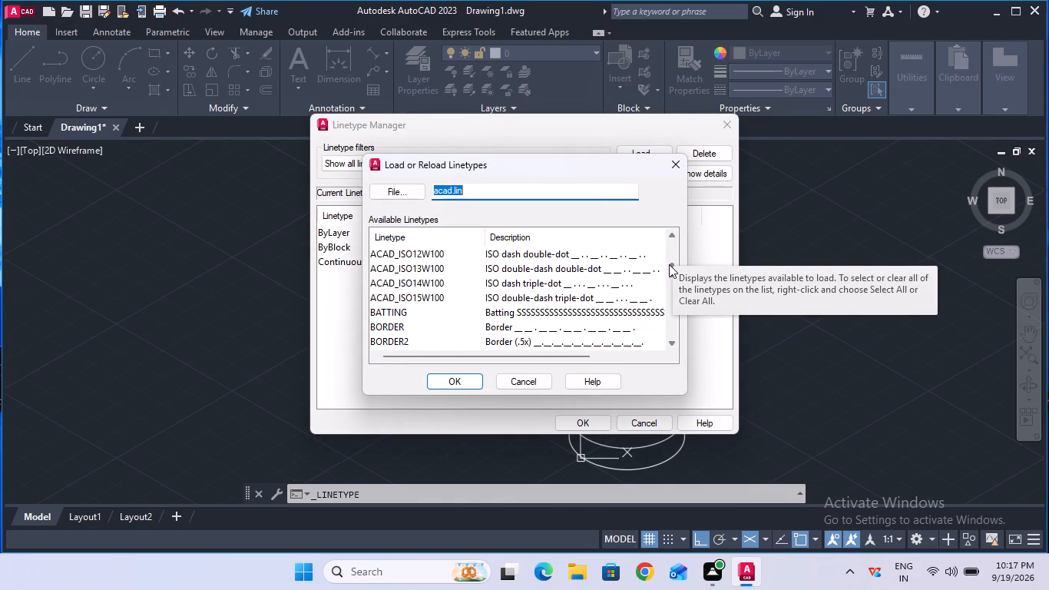
left_click_drag(669, 264, 670, 272)
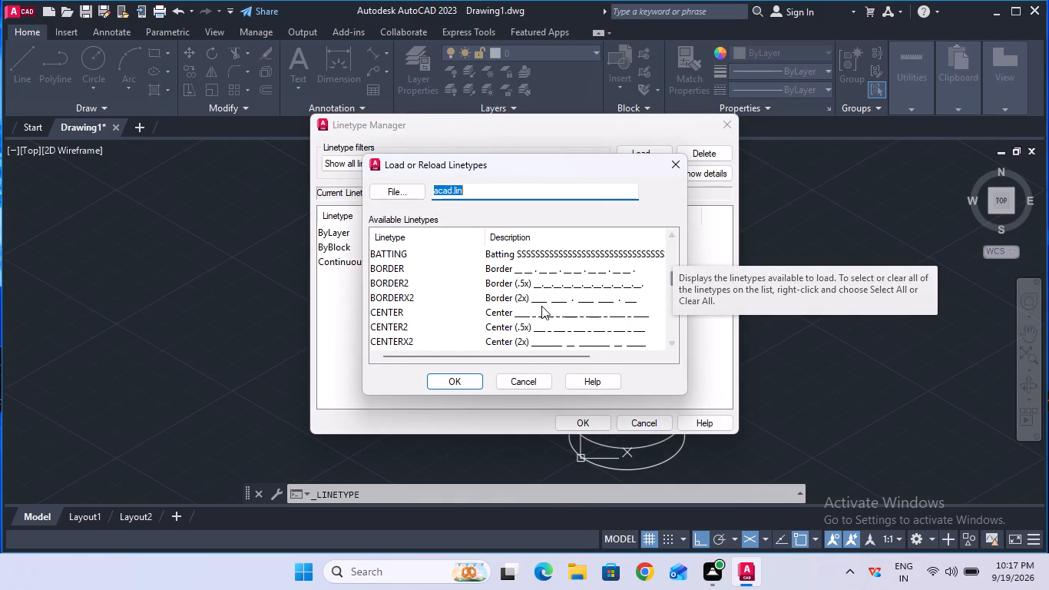
left_click(535, 308)
left_click(443, 383)
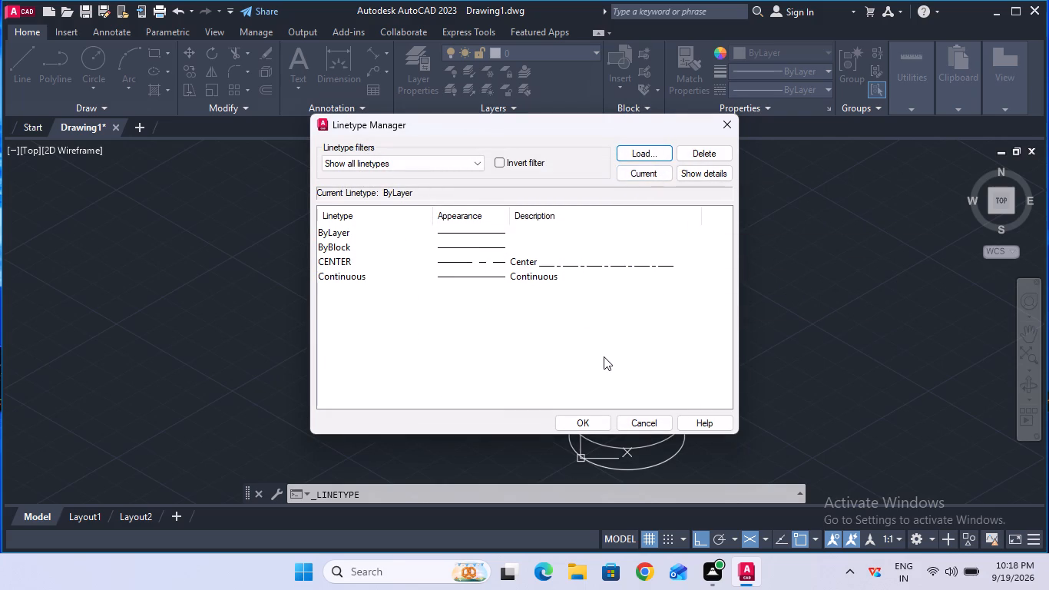
left_click(587, 426)
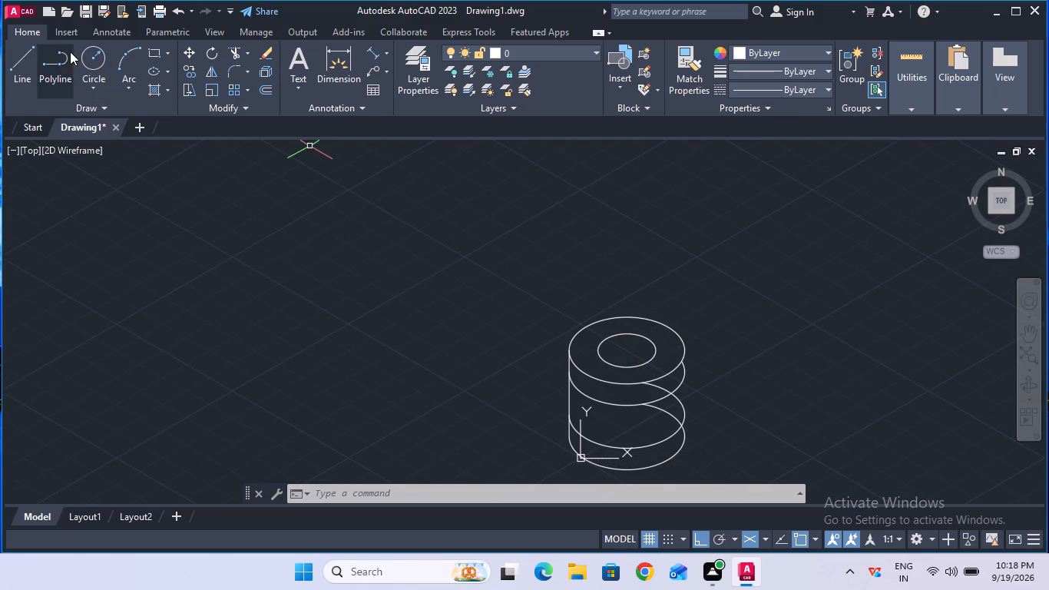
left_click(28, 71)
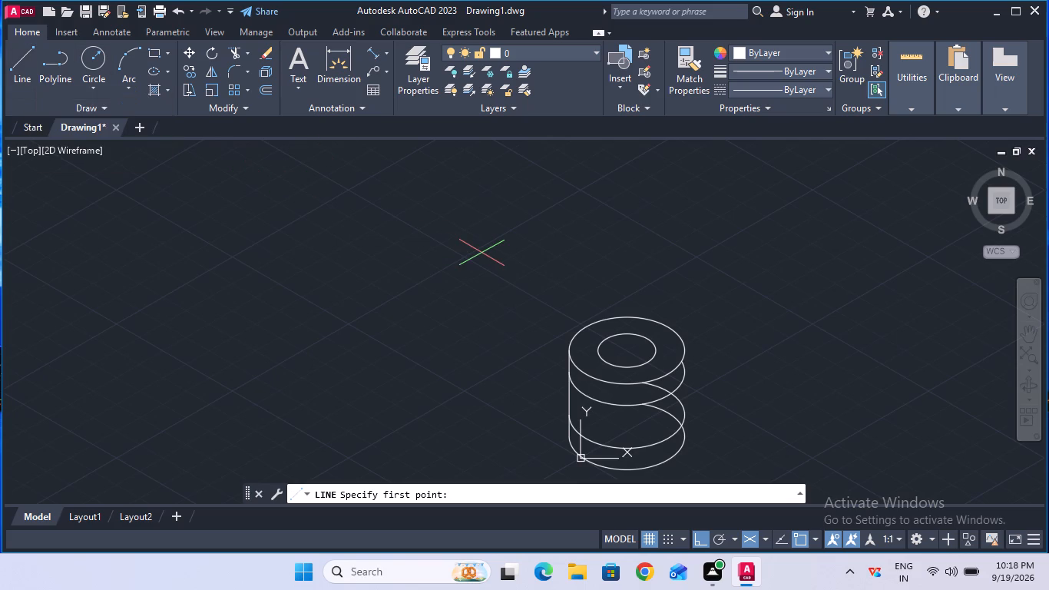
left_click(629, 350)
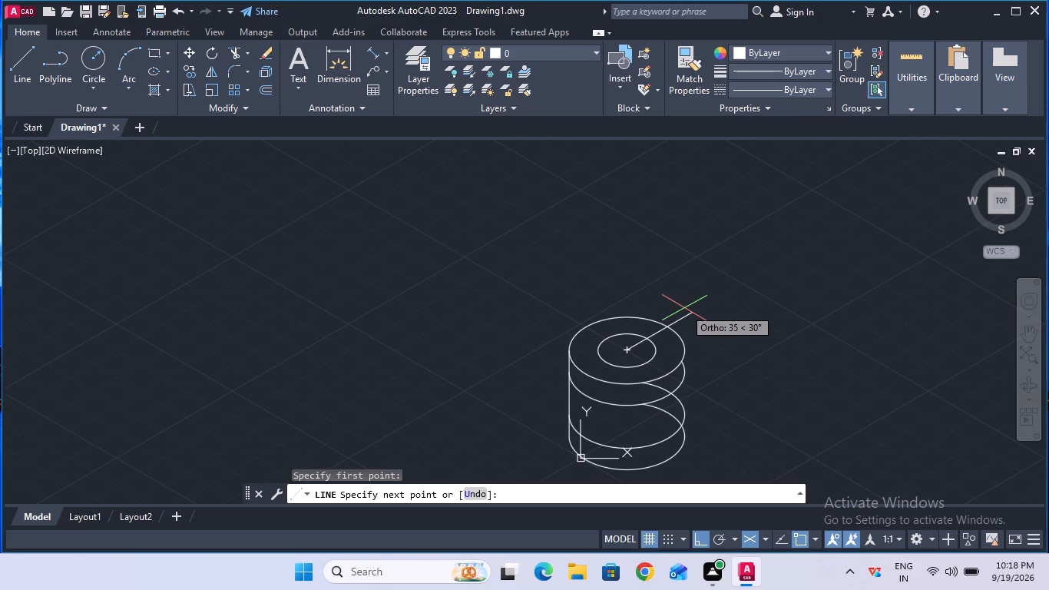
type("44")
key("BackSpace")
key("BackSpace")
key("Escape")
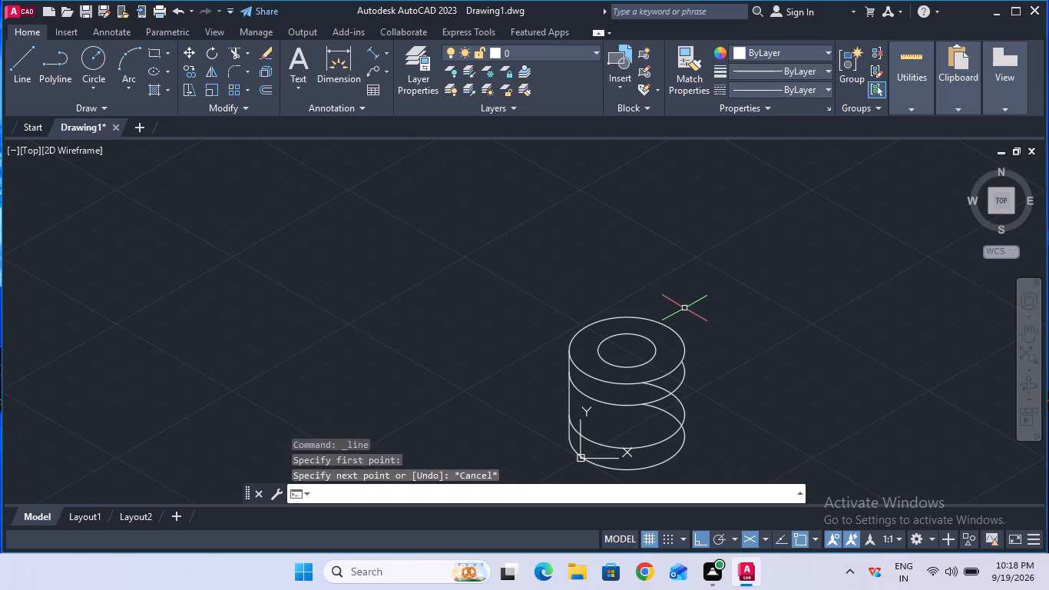
Draw a line 34 mm long from the centre of the top isocircles, up along the 30° isometric axis.
double_click(29, 81)
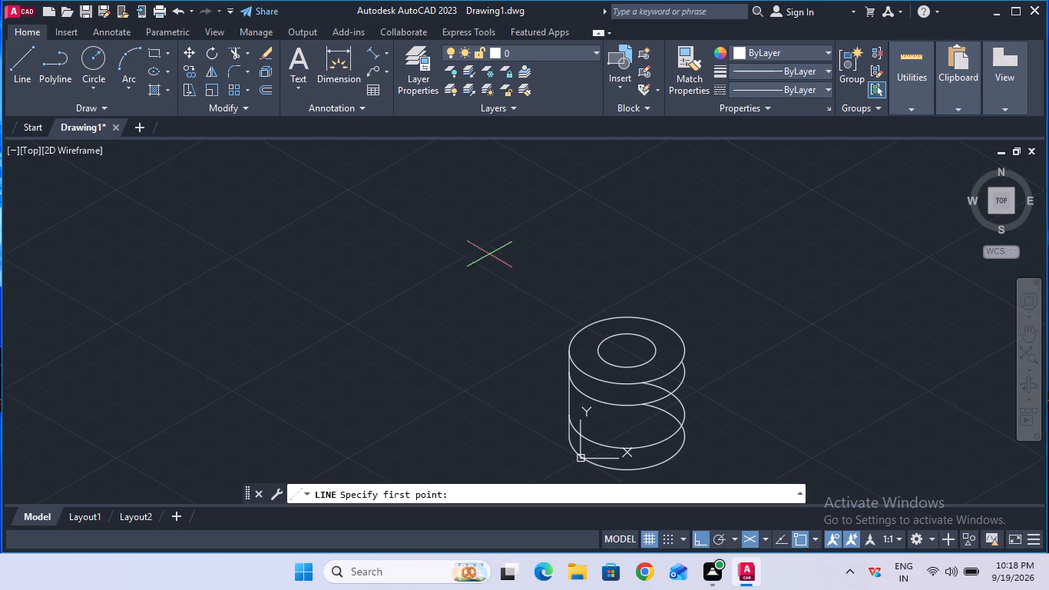
left_click(630, 351)
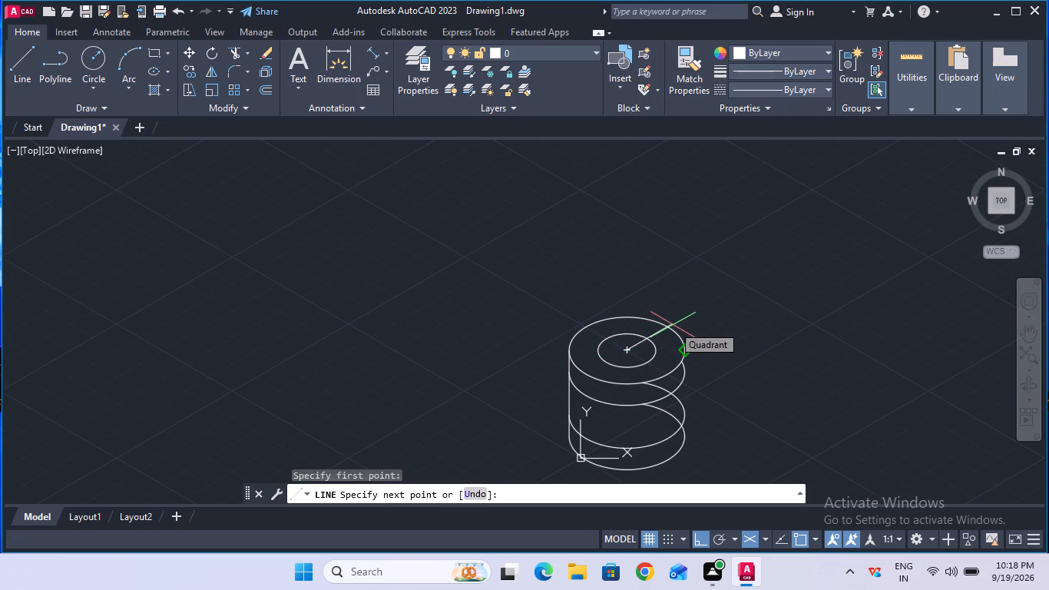
type("34")
key("Return")
key("Escape")
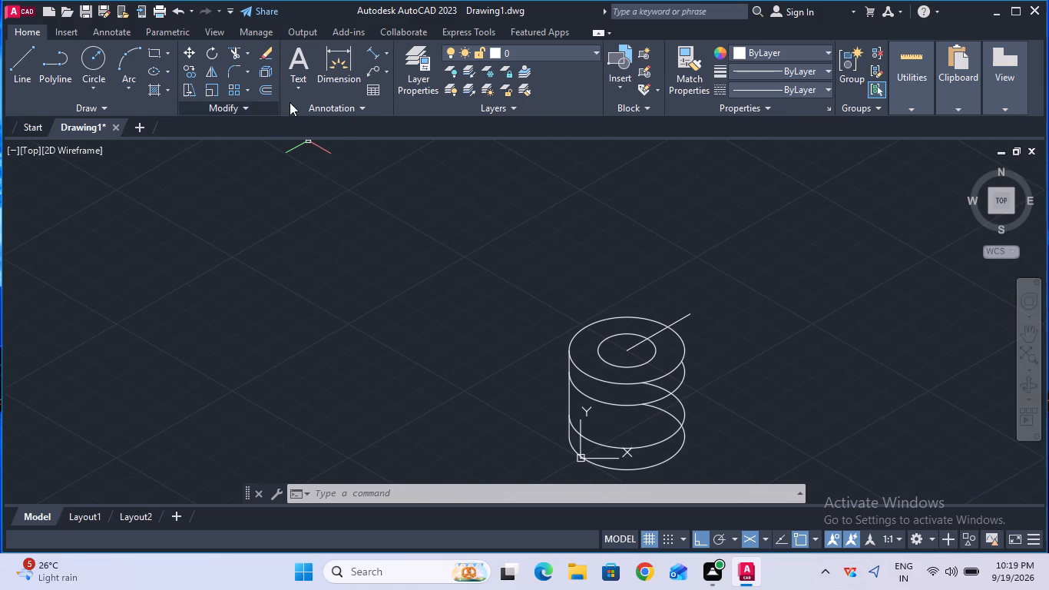
Copy the 30° line from the top centre 10 mm straight down, using the right isoplane.
left_click(187, 73)
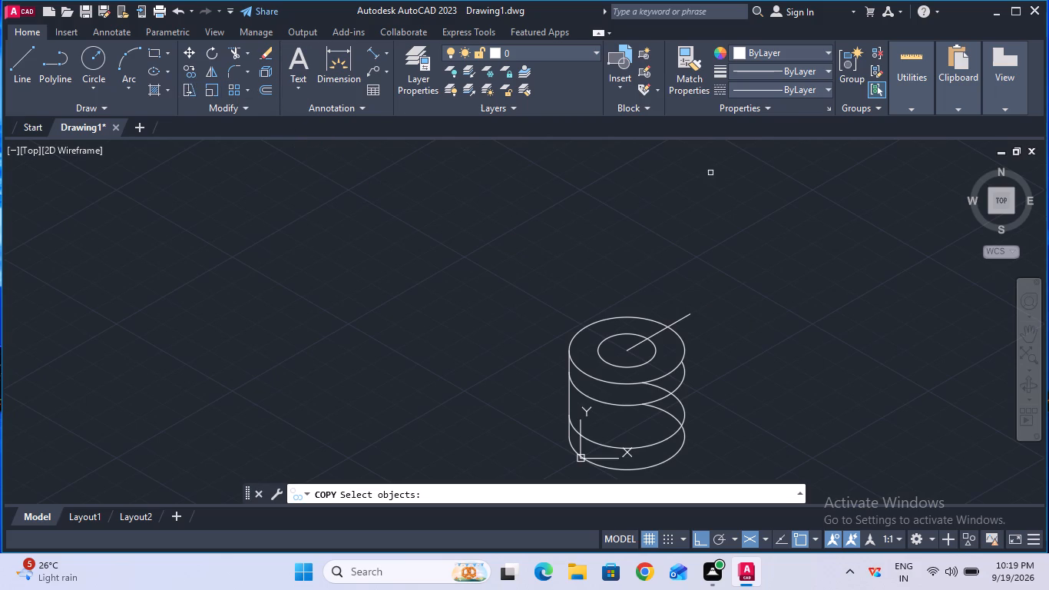
left_click(677, 320)
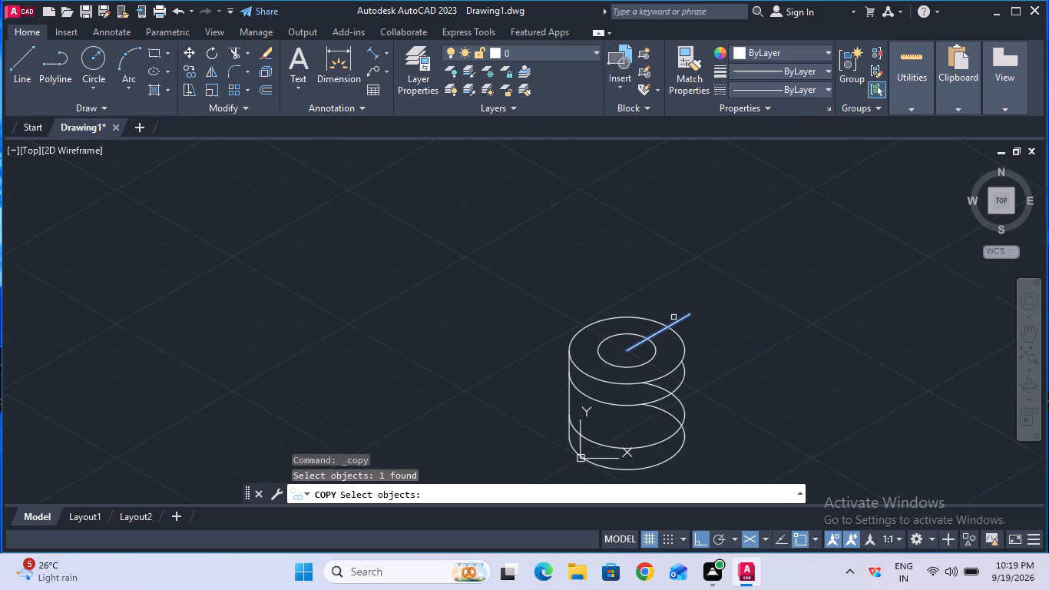
key("Return")
double_click(673, 317)
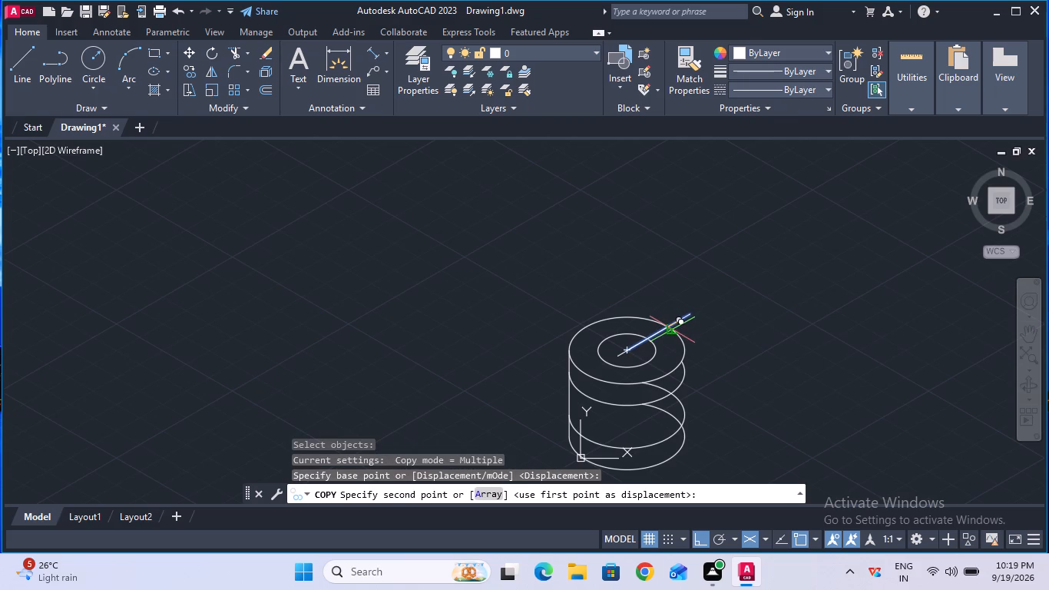
key("F5")
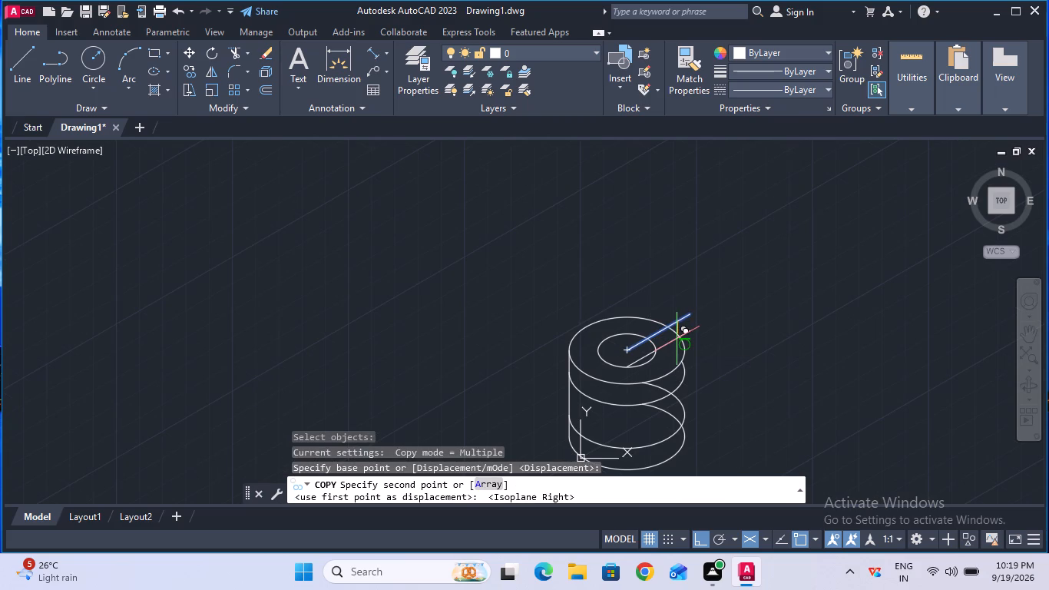
type("10")
key("Return")
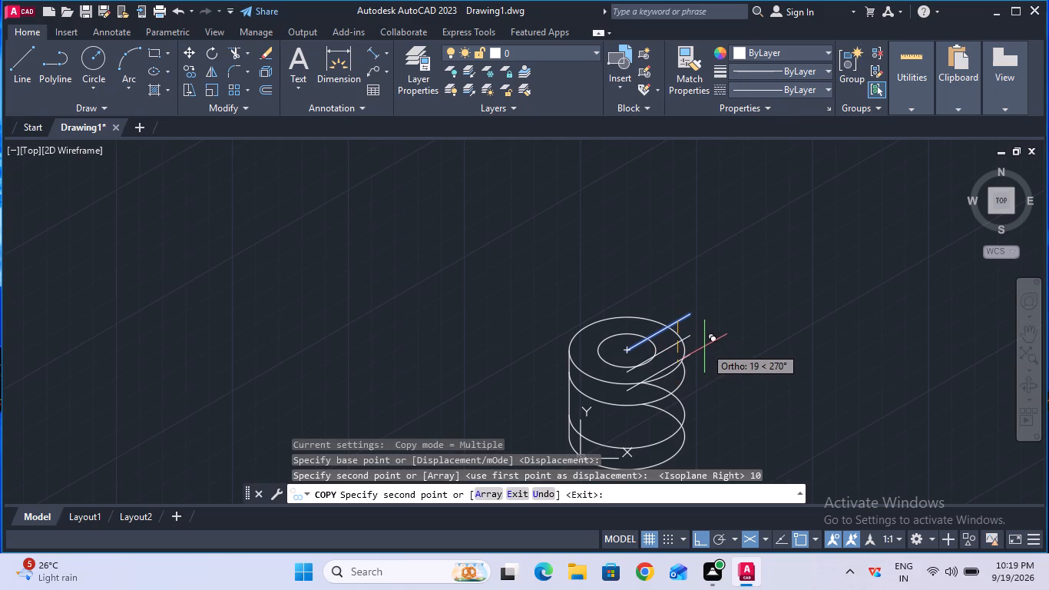
key("Escape")
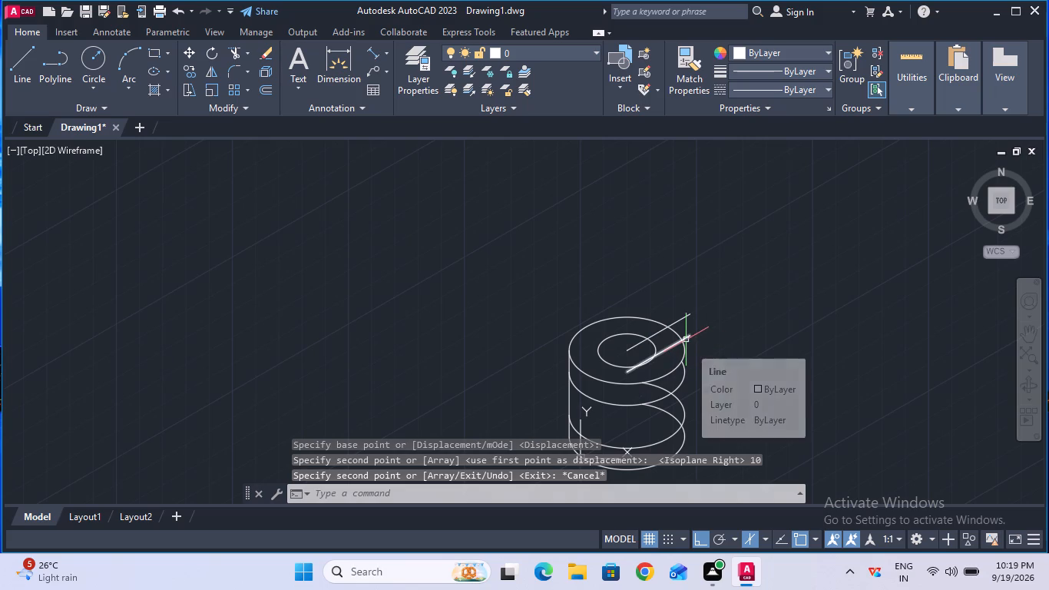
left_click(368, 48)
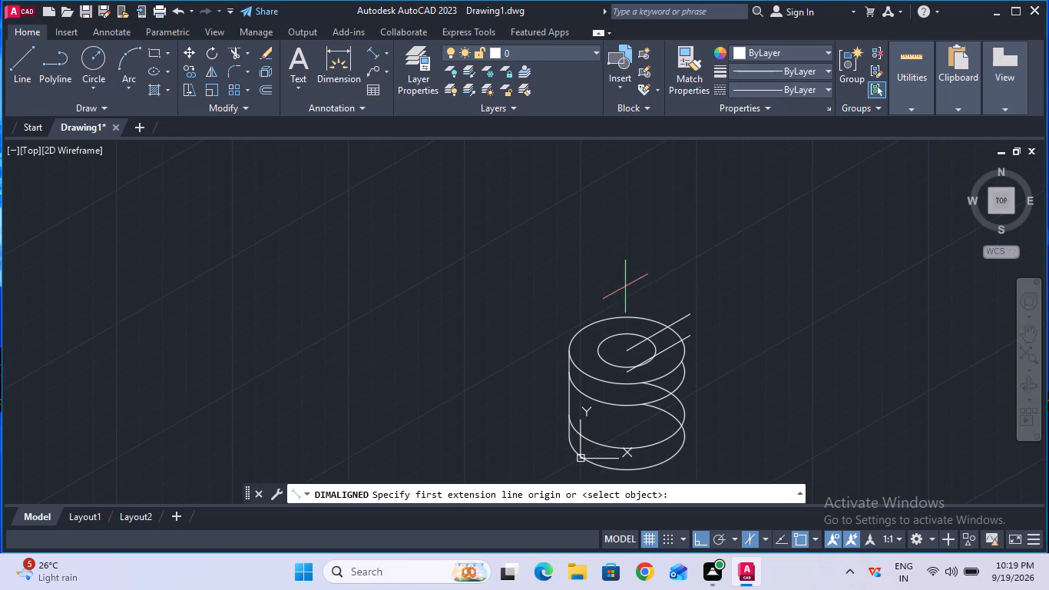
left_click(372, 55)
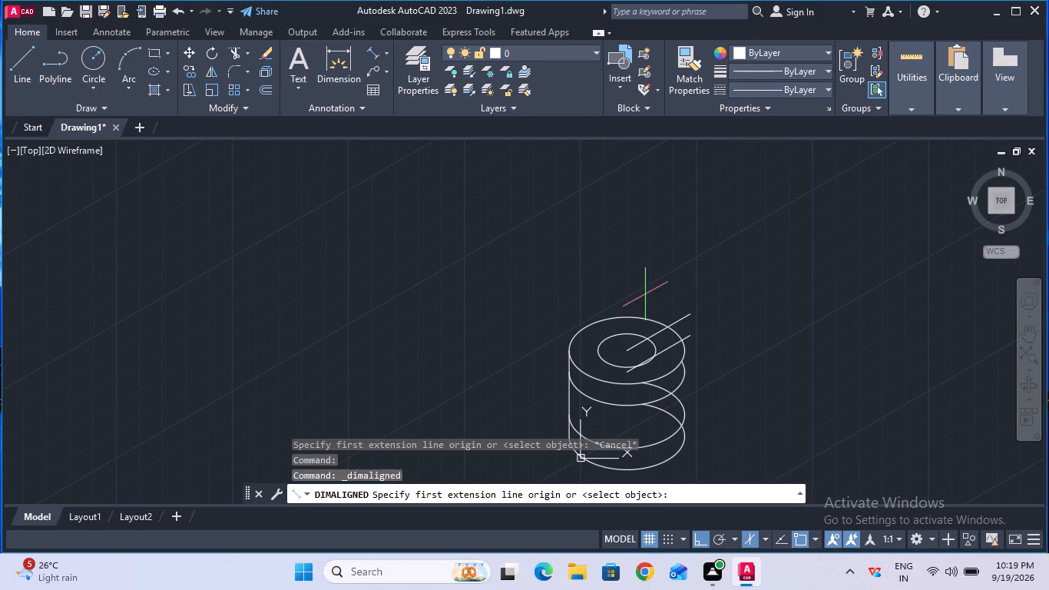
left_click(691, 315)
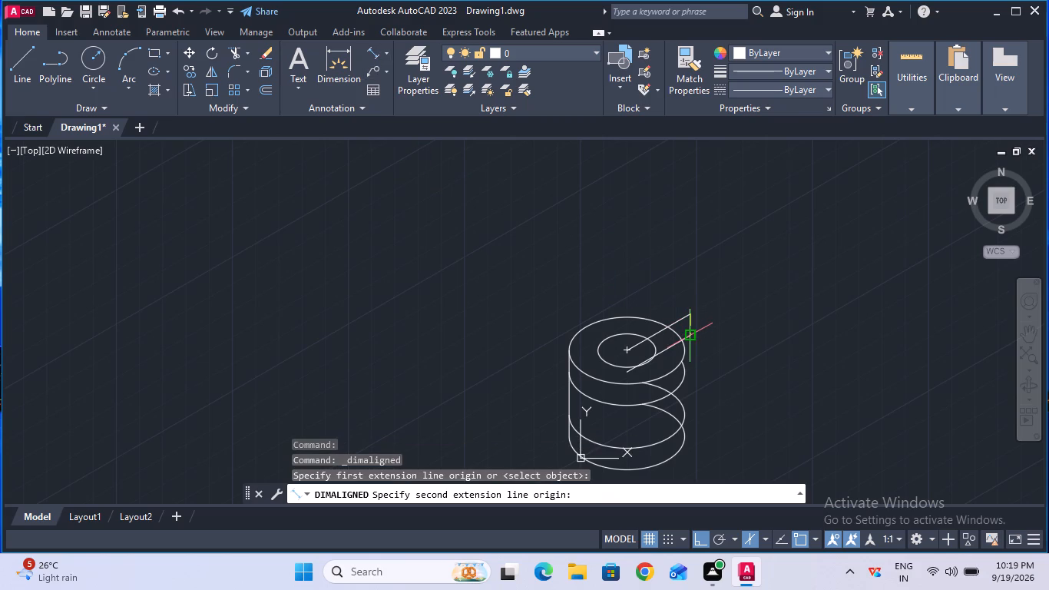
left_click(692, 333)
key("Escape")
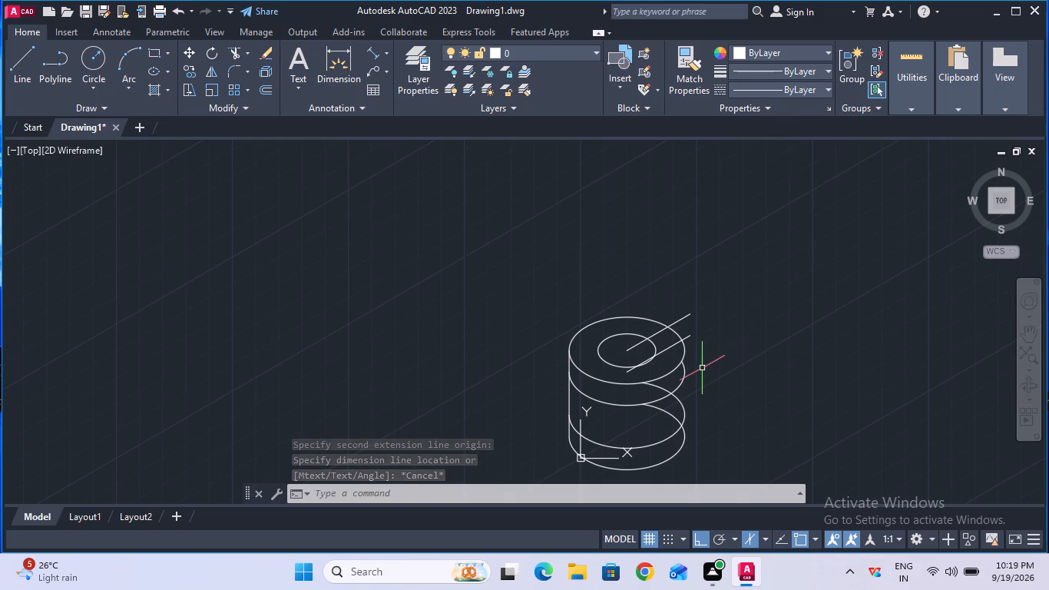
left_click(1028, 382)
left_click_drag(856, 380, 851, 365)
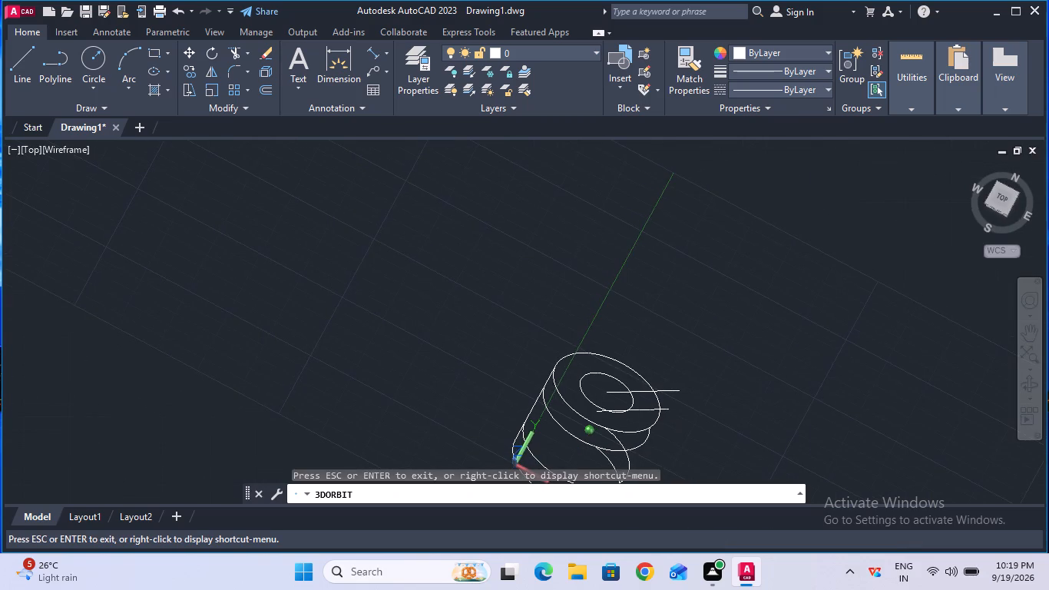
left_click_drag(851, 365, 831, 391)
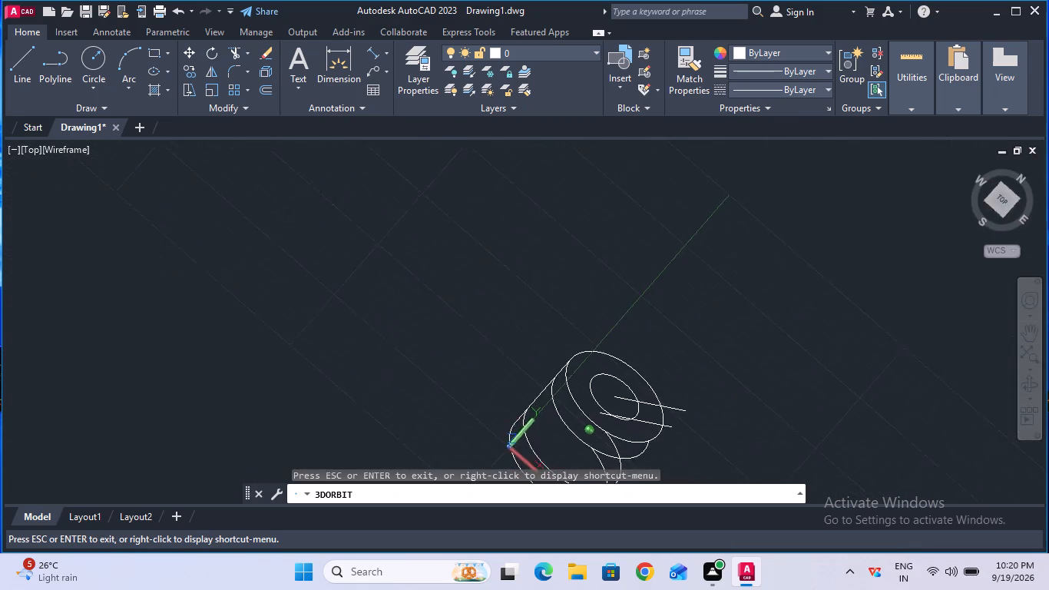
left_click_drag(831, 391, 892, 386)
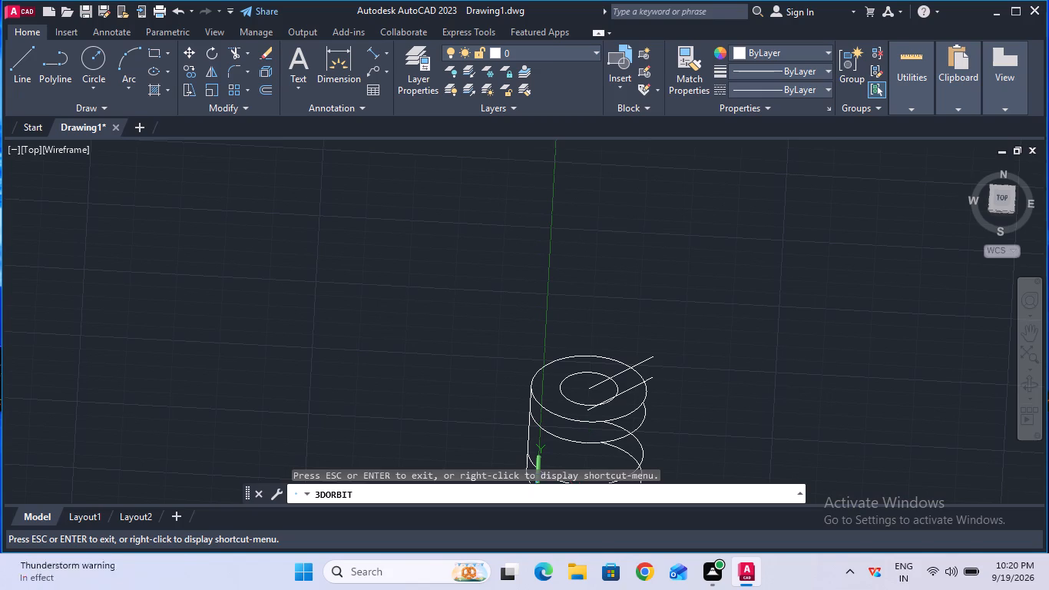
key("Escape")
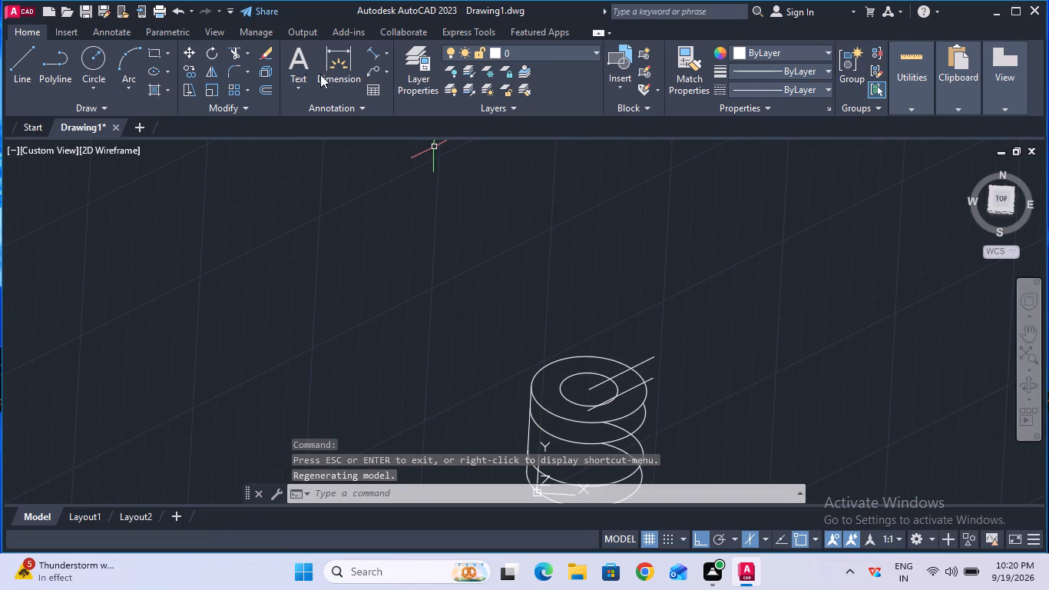
Erase the lower copy of the 30° line.
left_click(269, 48)
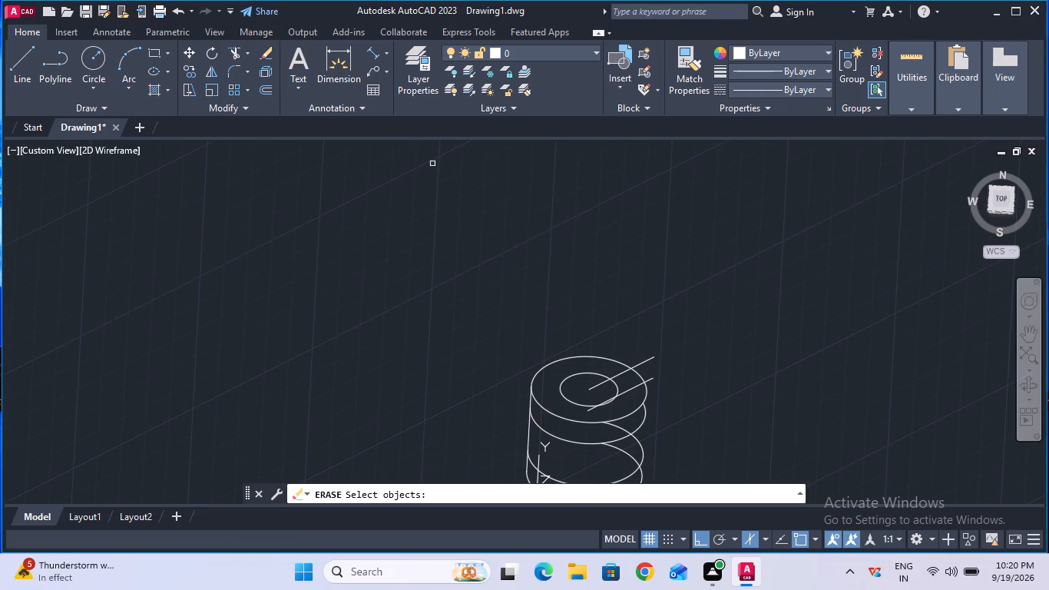
left_click(623, 394)
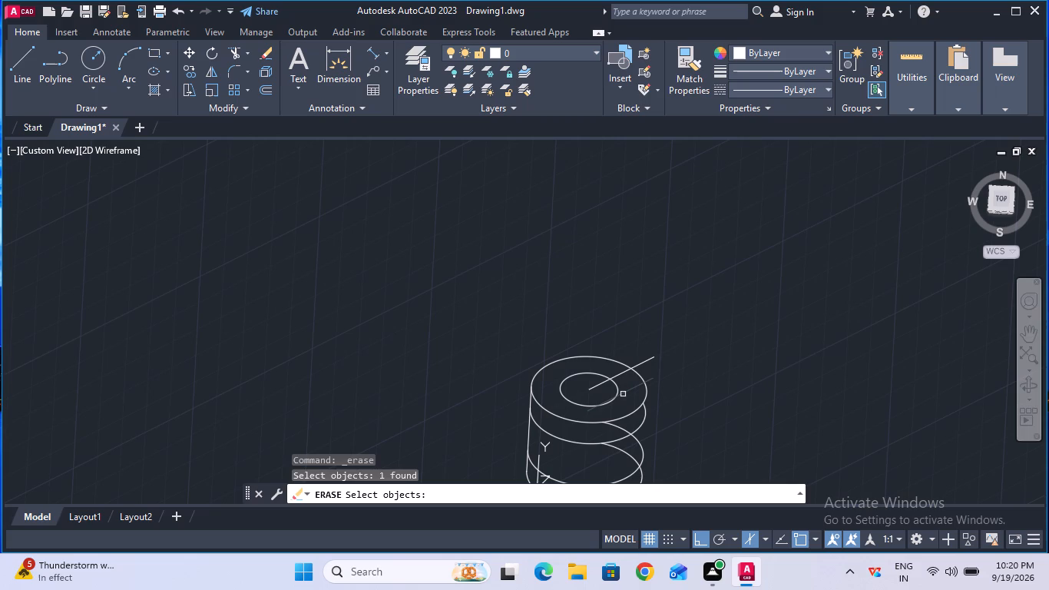
key("Return")
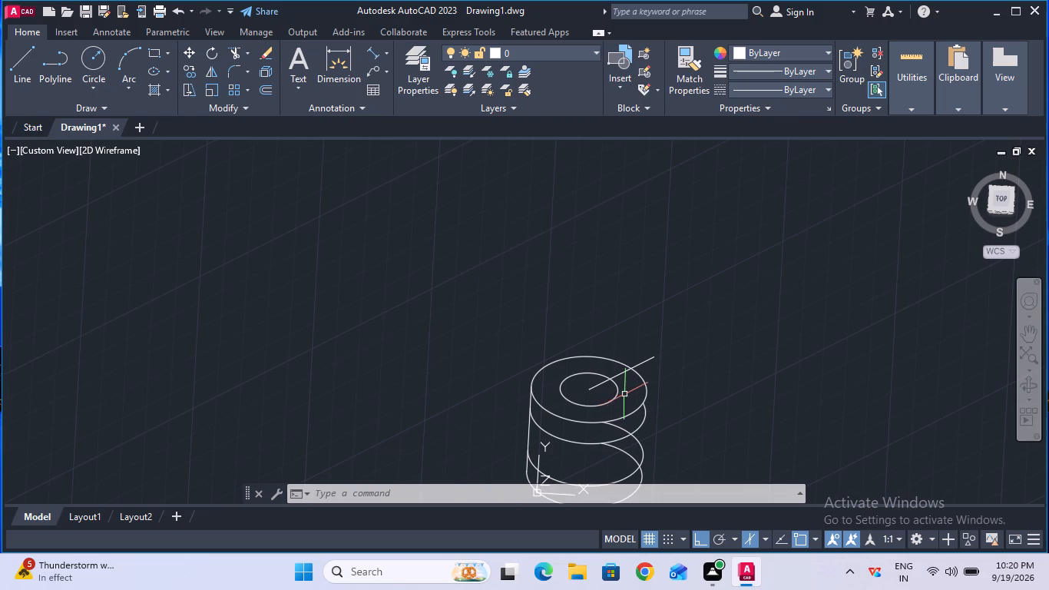
Restore the top view and erase all remaining geometry of the cylindrical part, including the 30° line from its centre.
left_click(1004, 201)
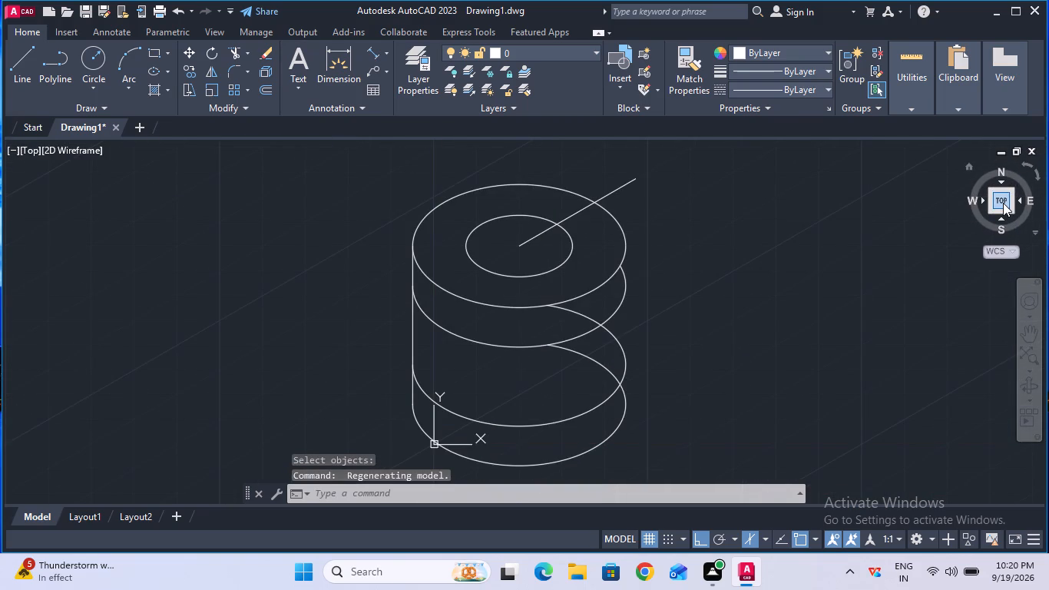
scroll(1002, 203, "down", 2, "ctrl")
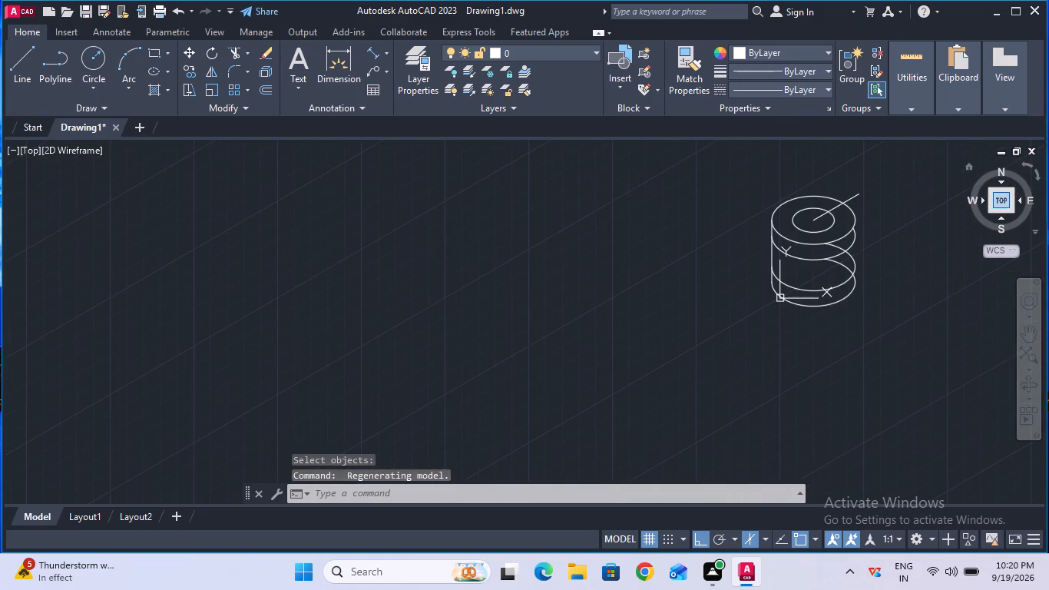
scroll(1002, 203, "up", 2, "ctrl")
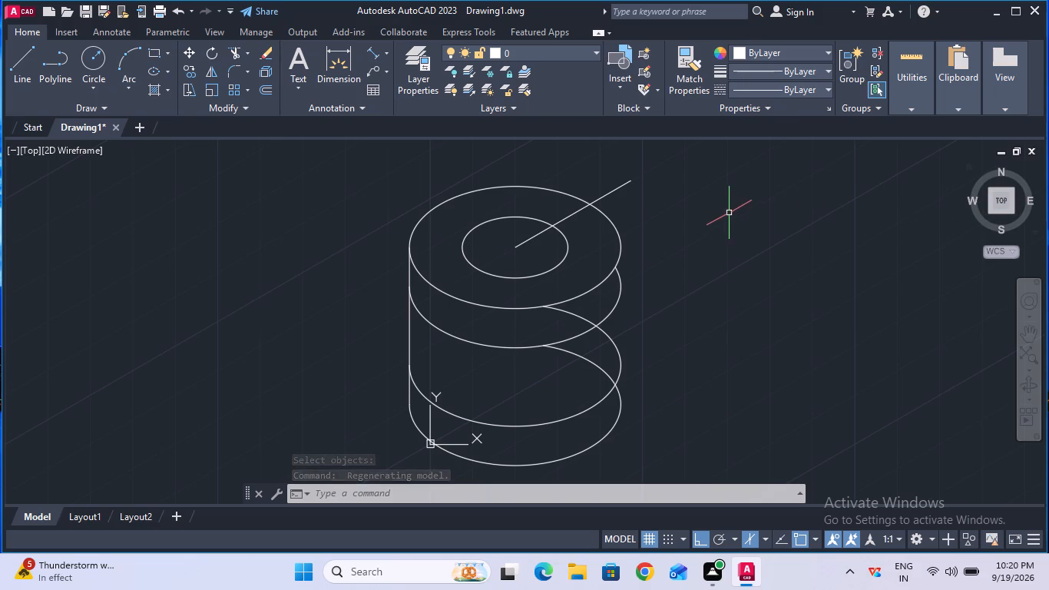
left_click(353, 173)
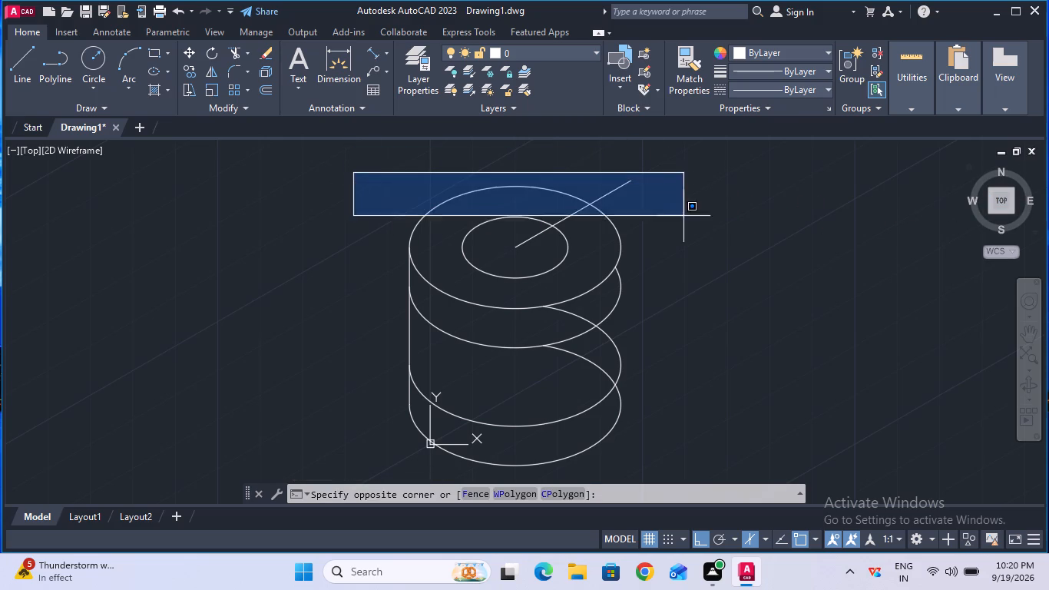
double_click(692, 470)
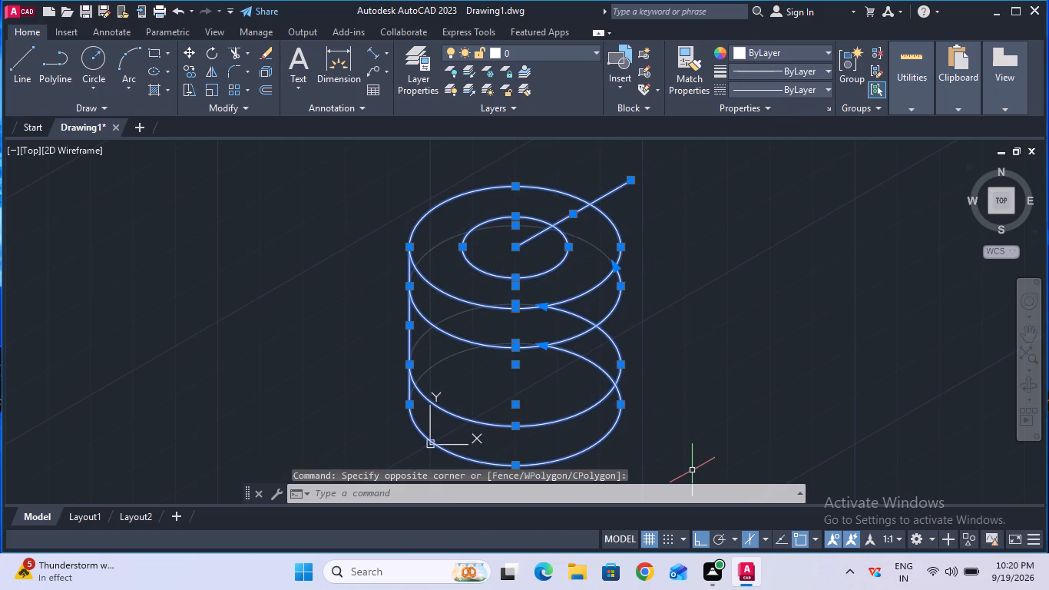
key("Delete")
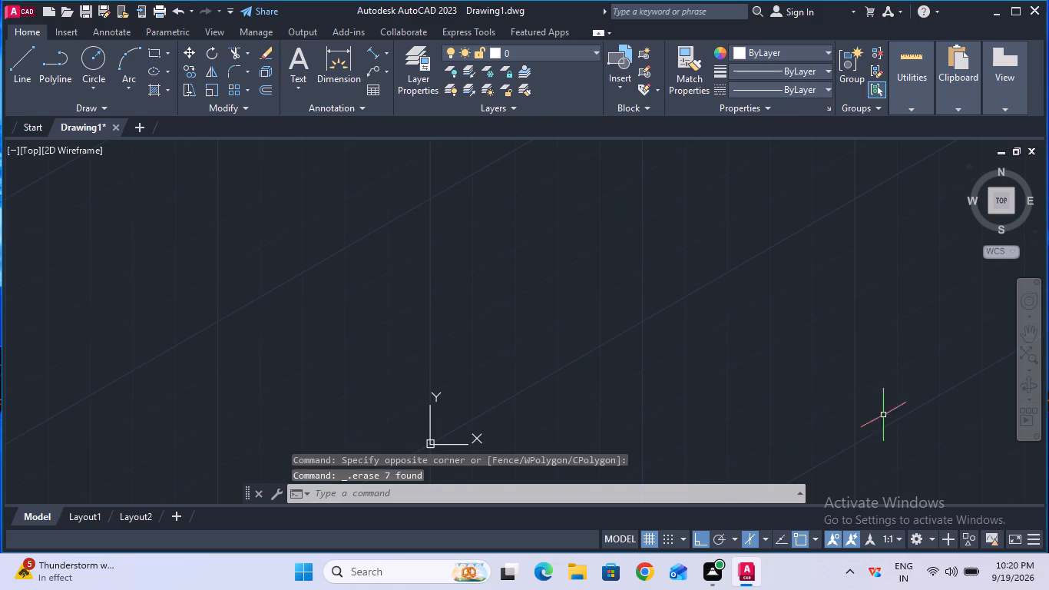
Draw a line 100 mm long down along the 330° isometric axis, using the top isoplane.
key("F5")
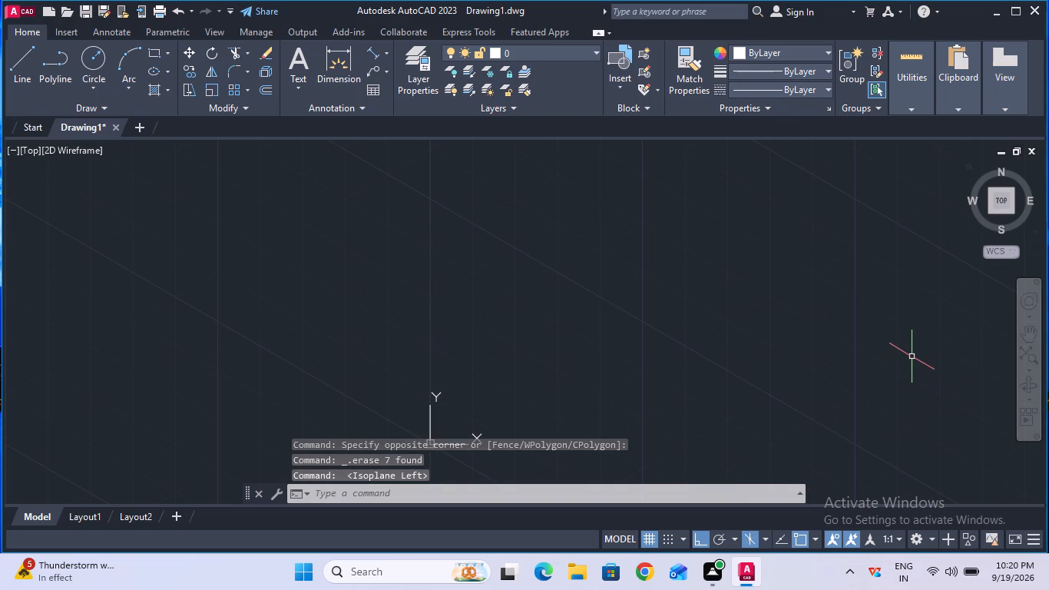
key("F5")
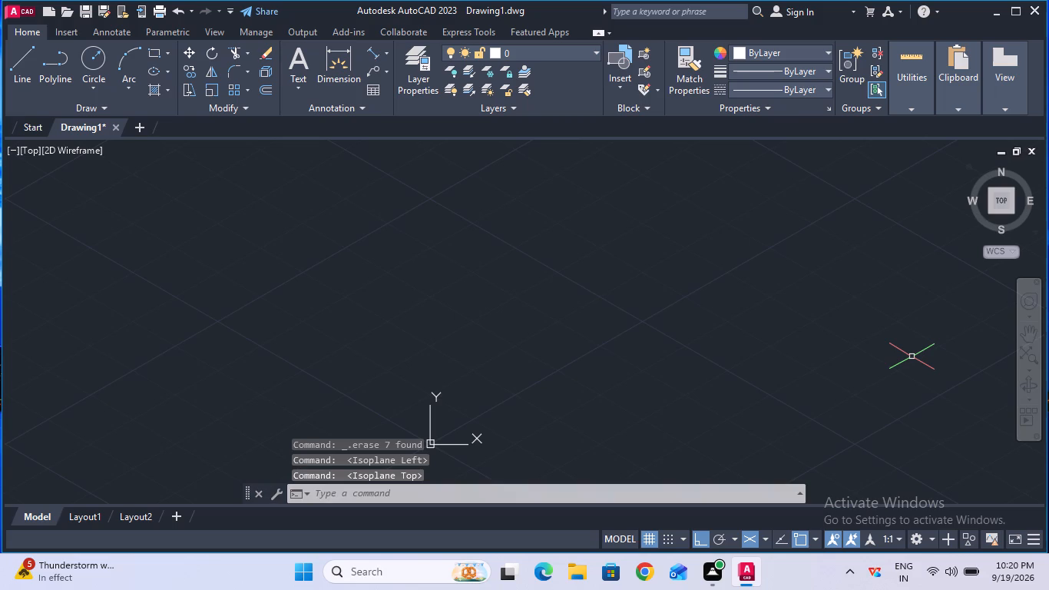
left_click(28, 77)
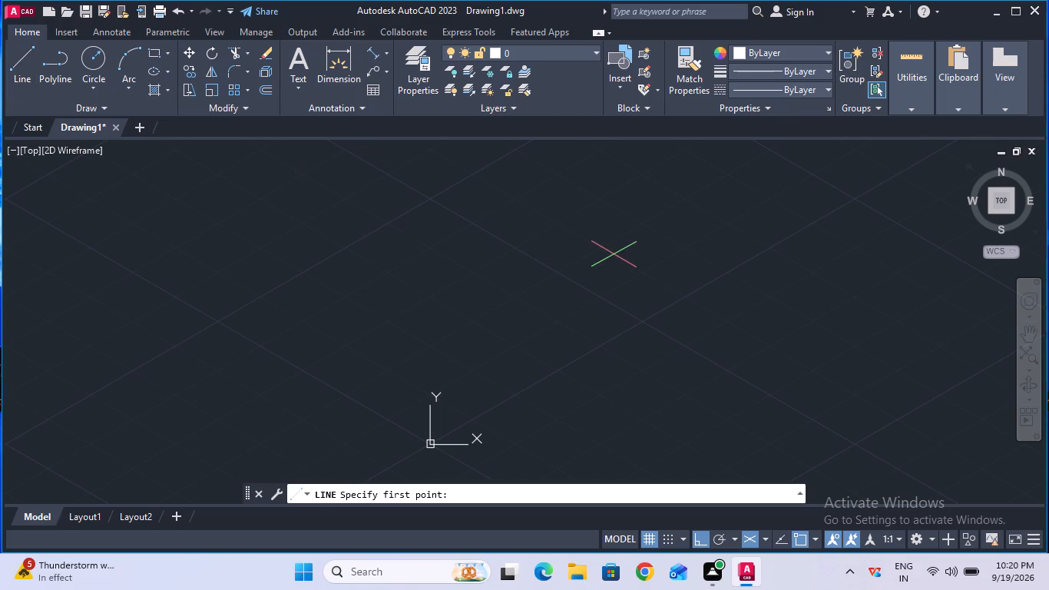
left_click(515, 248)
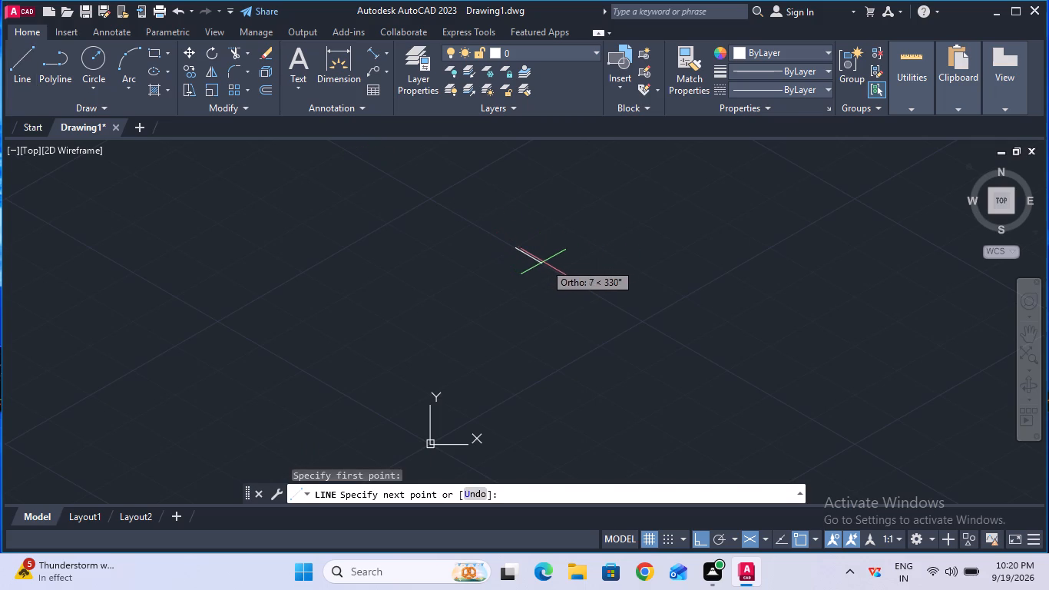
key("1")
type("00")
key("Return")
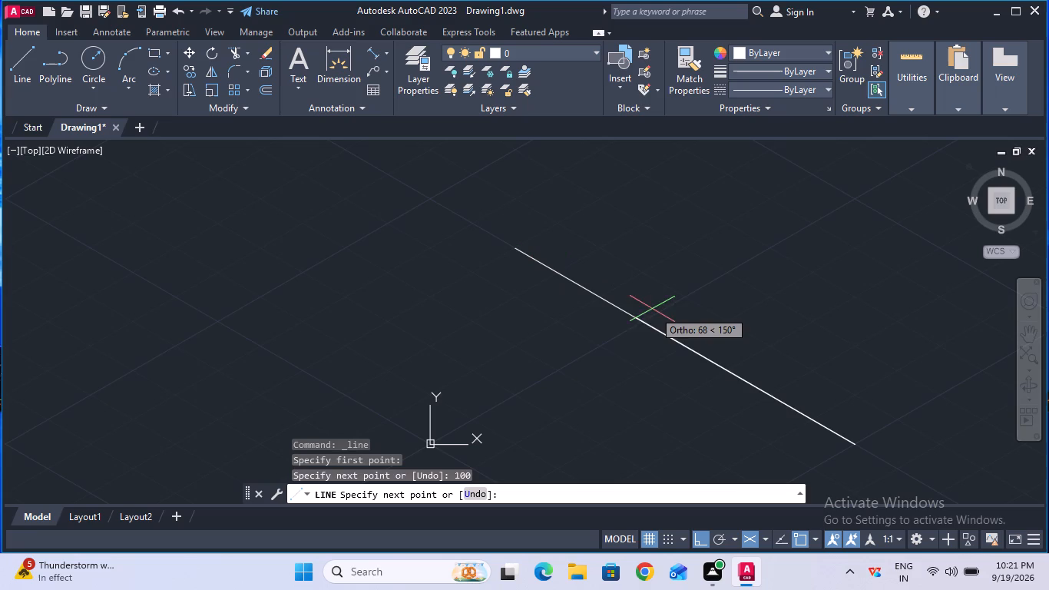
key("Escape")
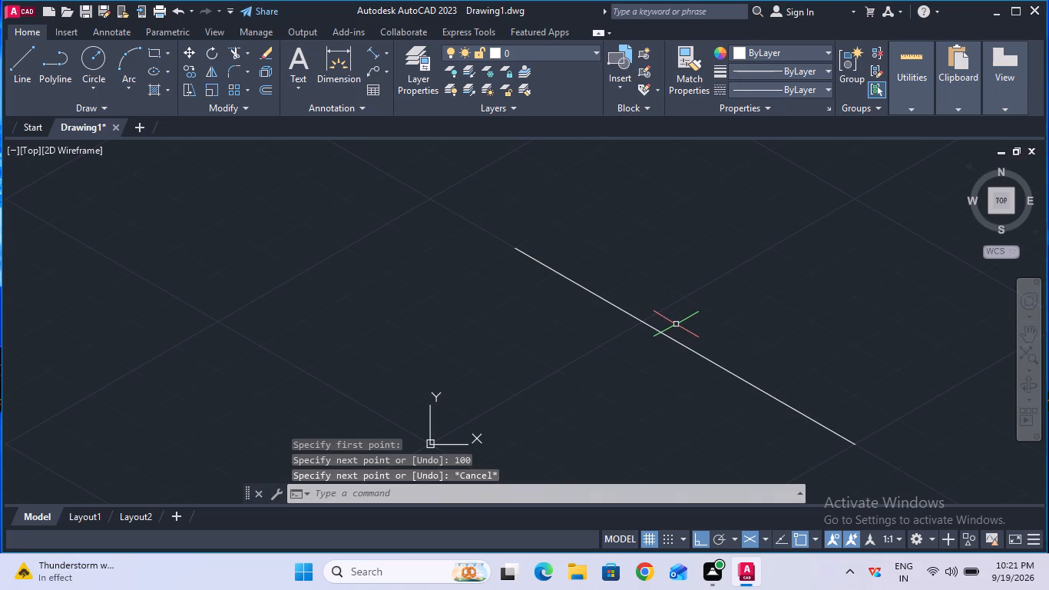
Copy the 100 mm line 10 mm straight up, using the right isoplane.
scroll(676, 324, "down", 1, "ctrl")
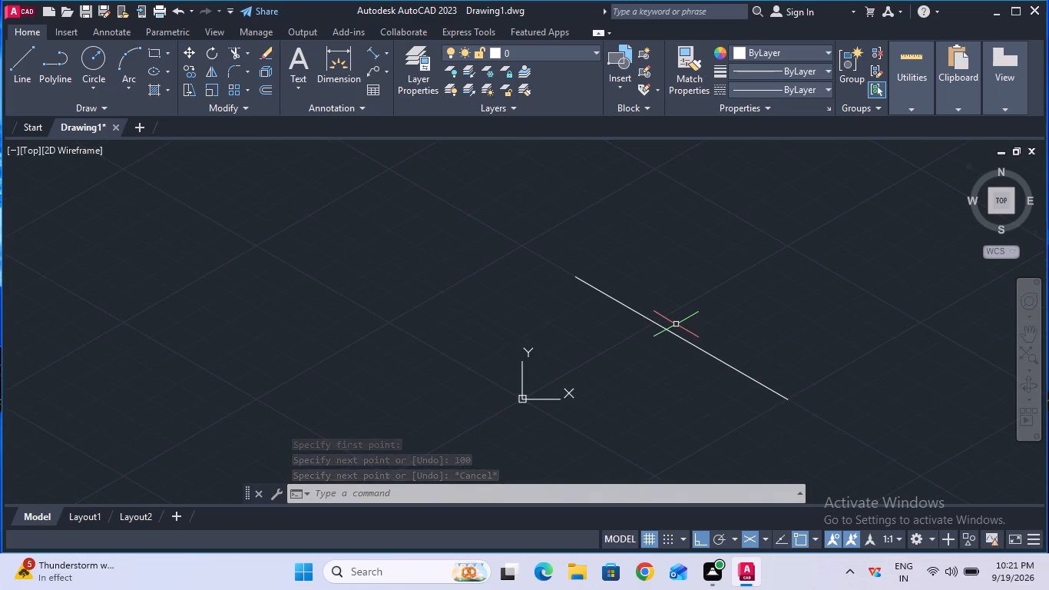
scroll(676, 324, "down", 1, "ctrl")
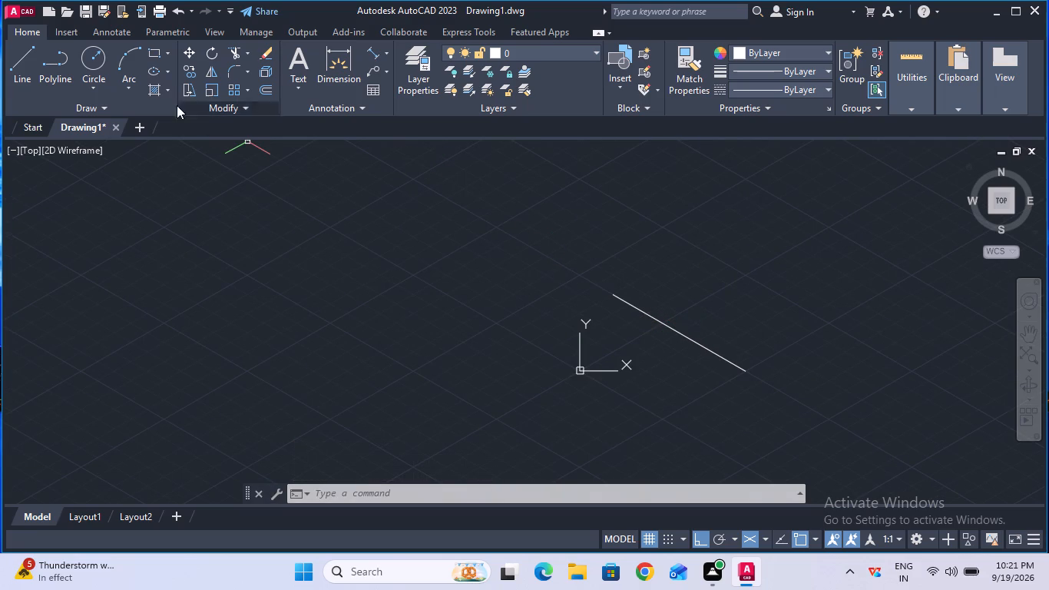
left_click(186, 69)
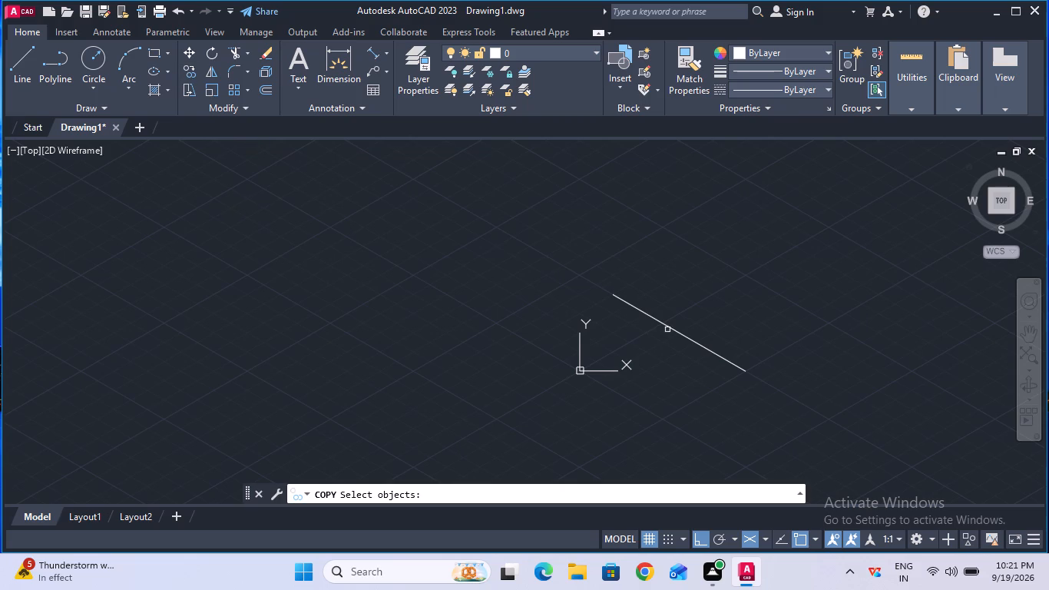
left_click(670, 326)
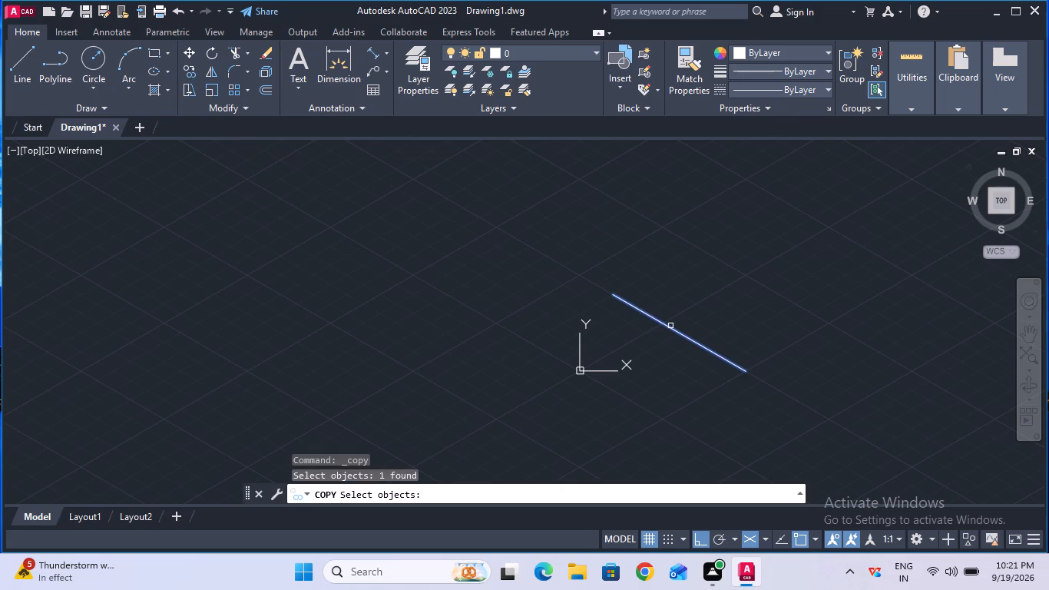
key("Return")
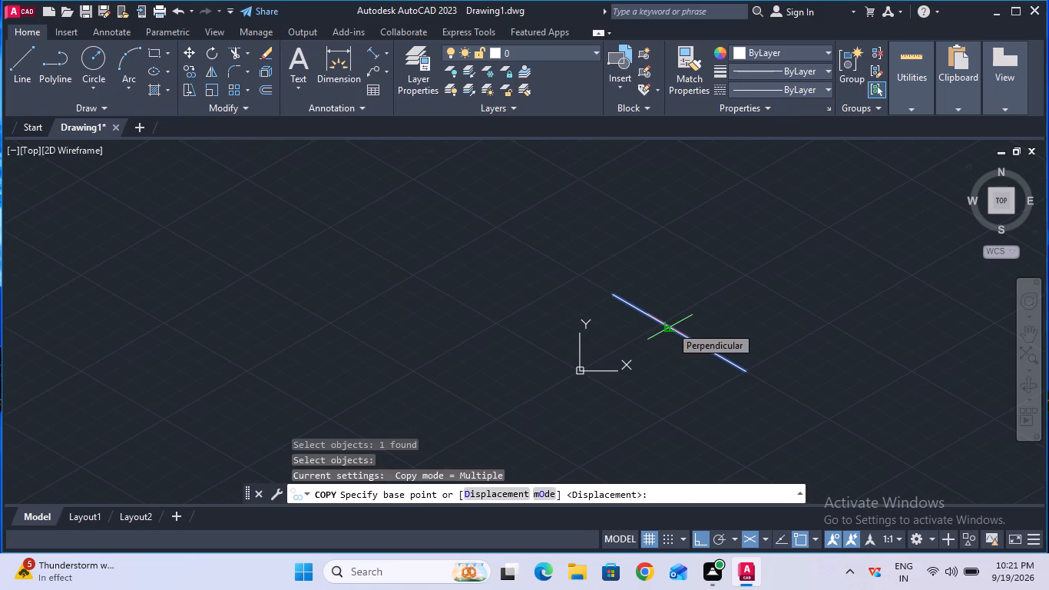
left_click(670, 326)
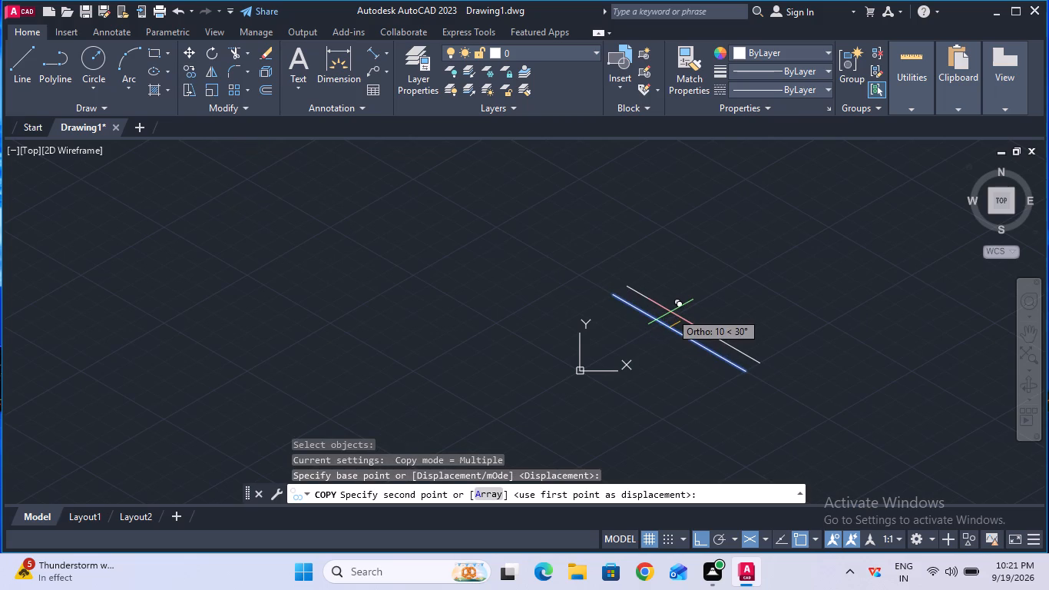
key("F5")
key("1")
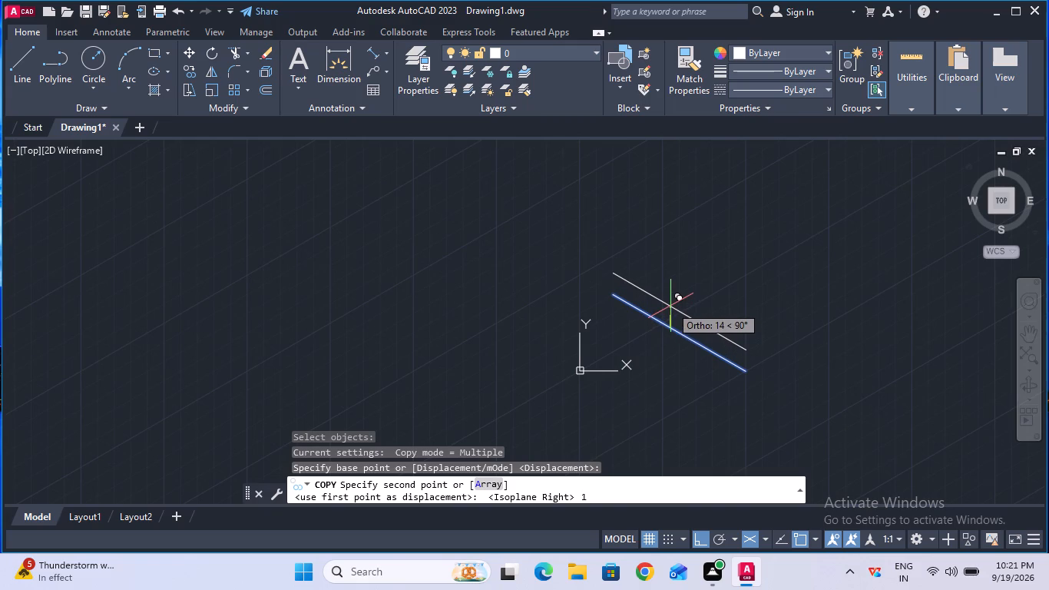
key("0")
key("Return")
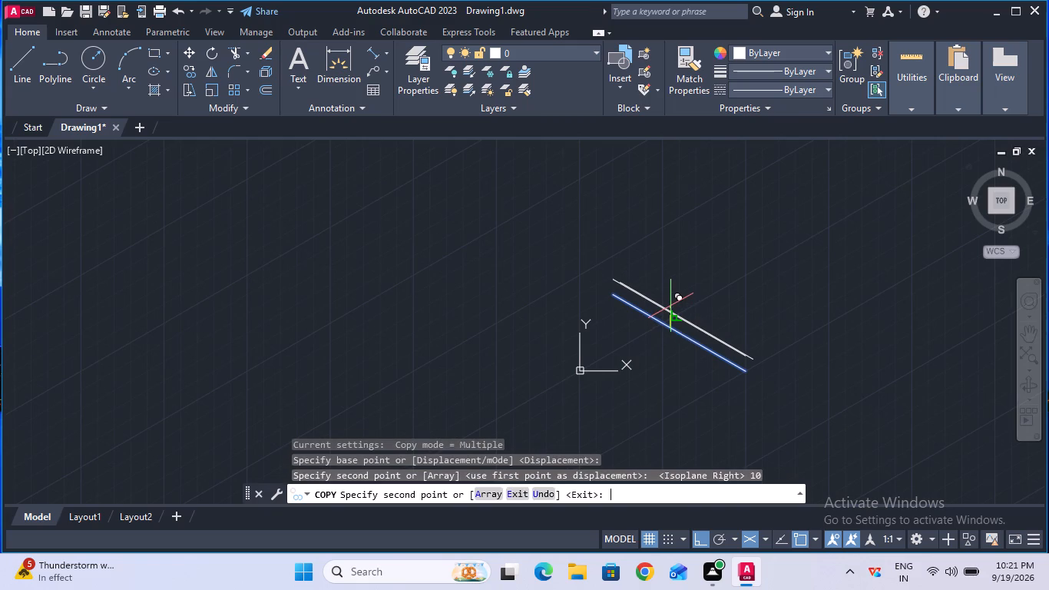
key("Escape")
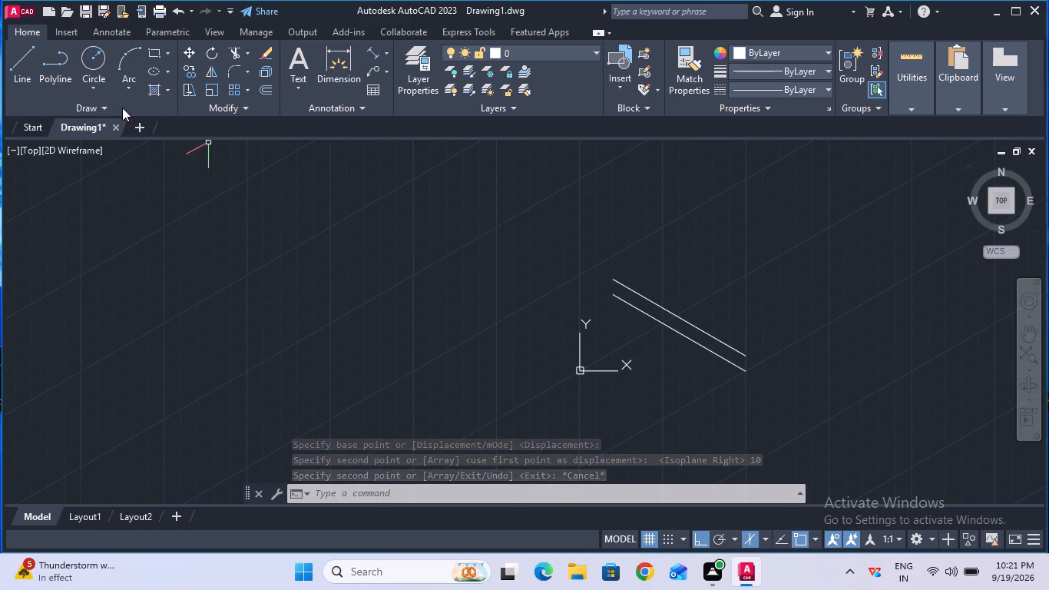
Join the two parallel lines with a vertical line at each end to close the long face.
left_click(29, 78)
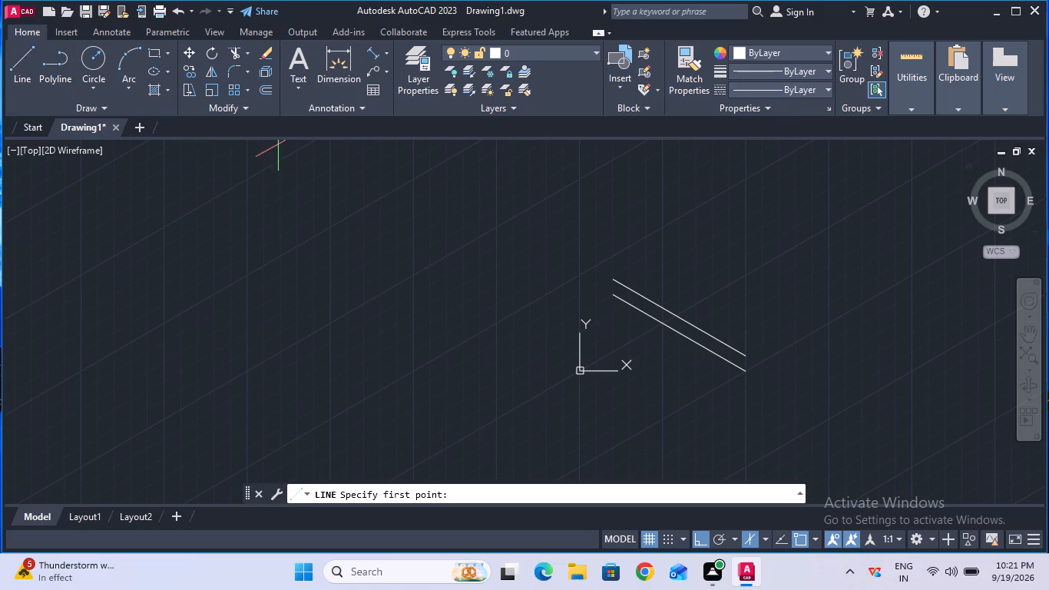
left_click(614, 282)
left_click(614, 291)
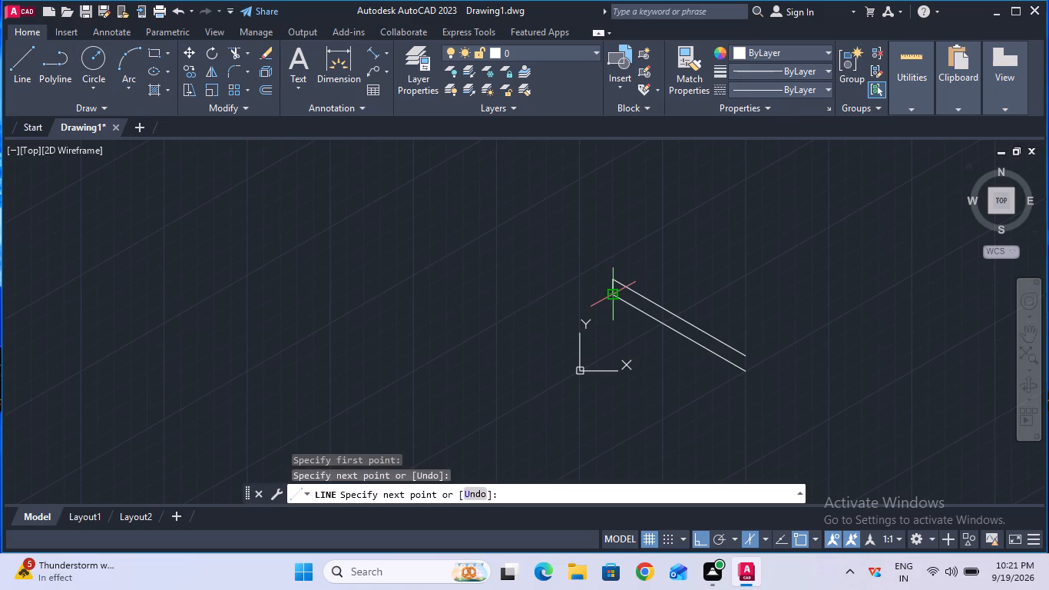
key("Escape")
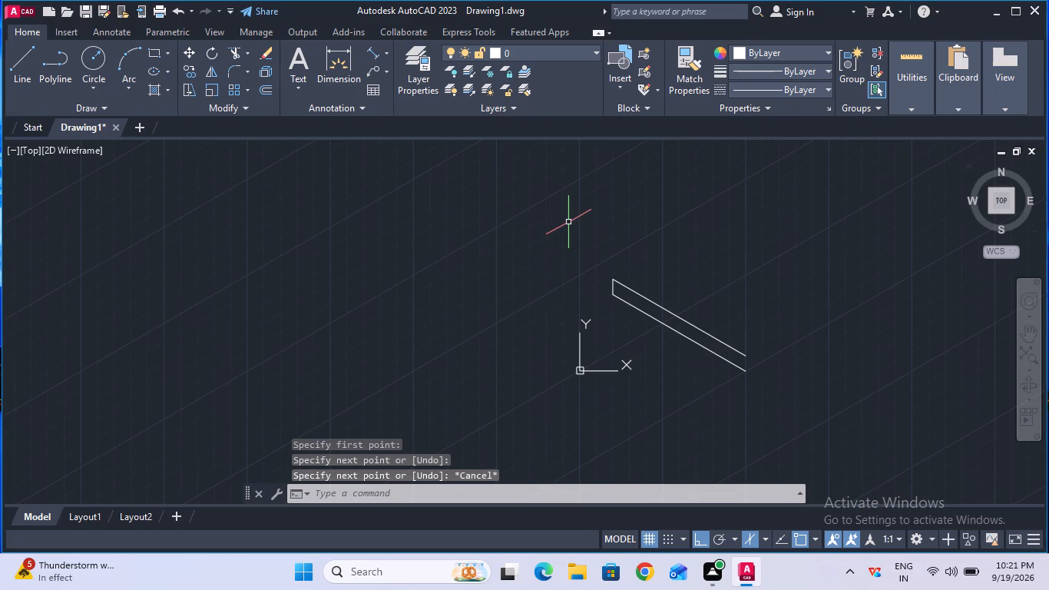
left_click(23, 65)
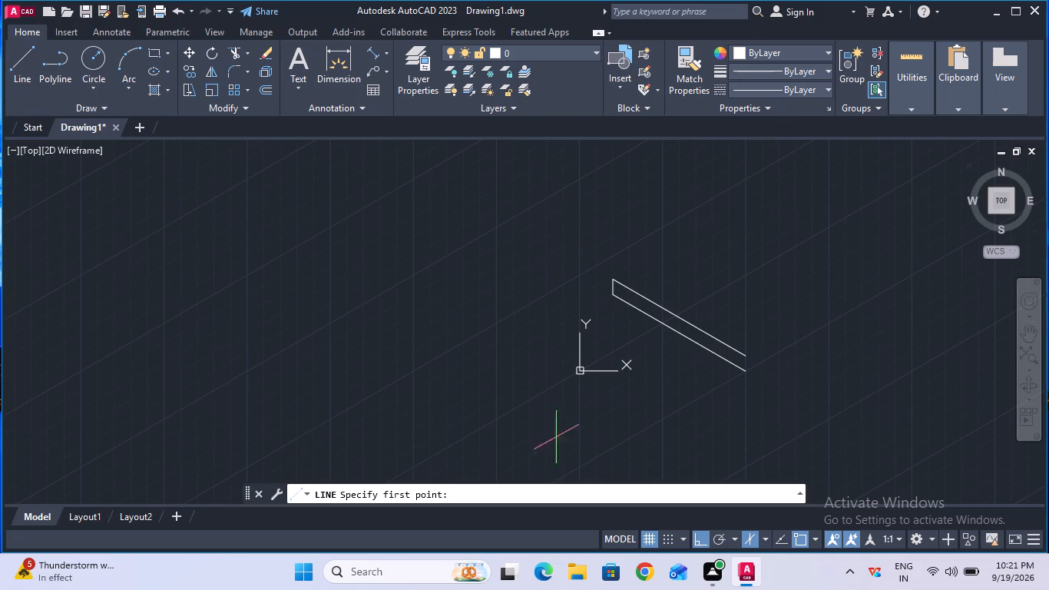
left_click(744, 360)
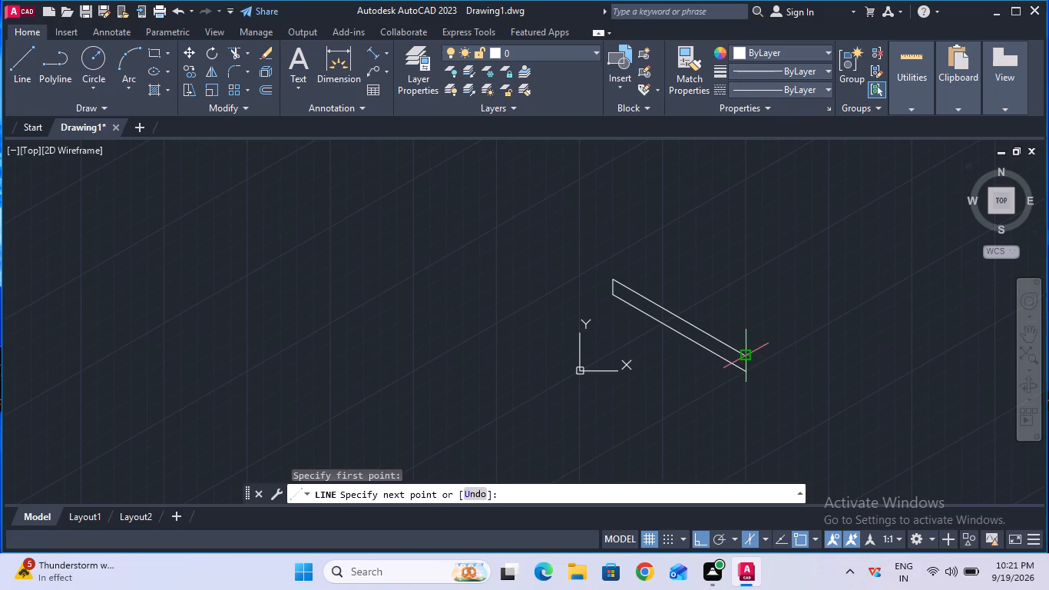
left_click(747, 370)
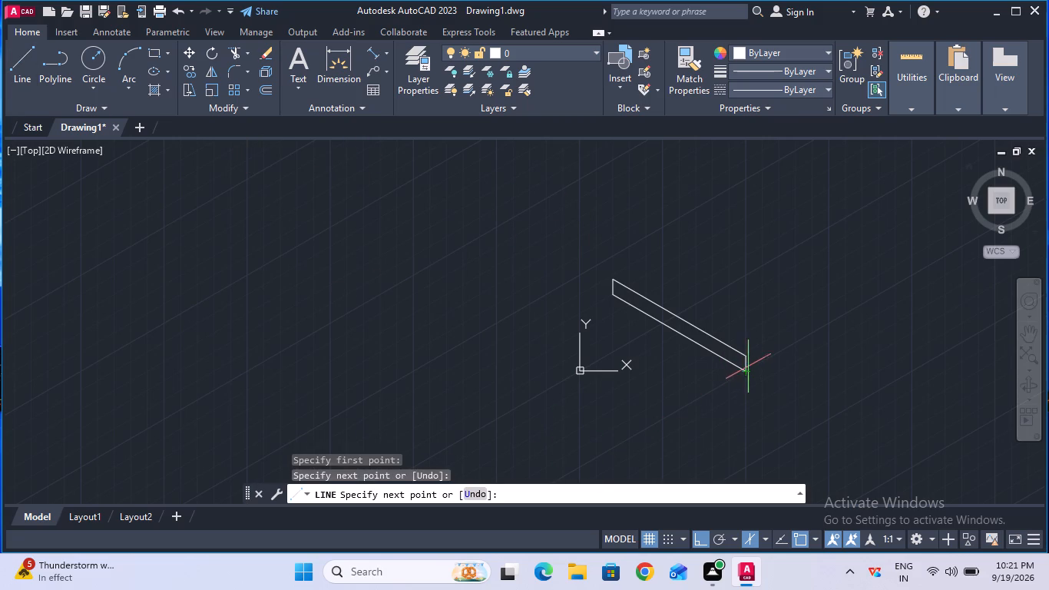
key("Escape")
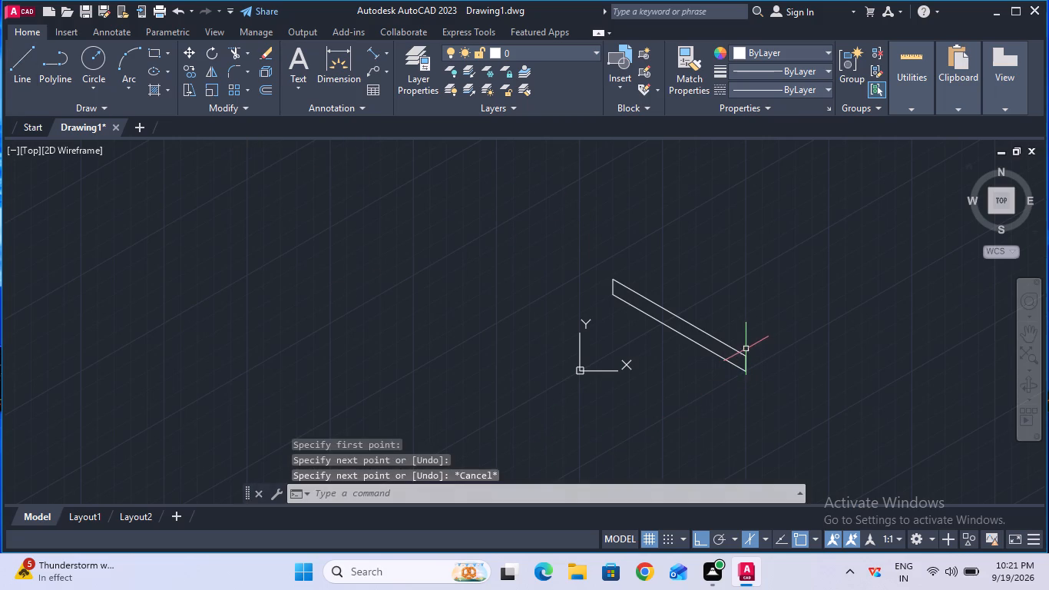
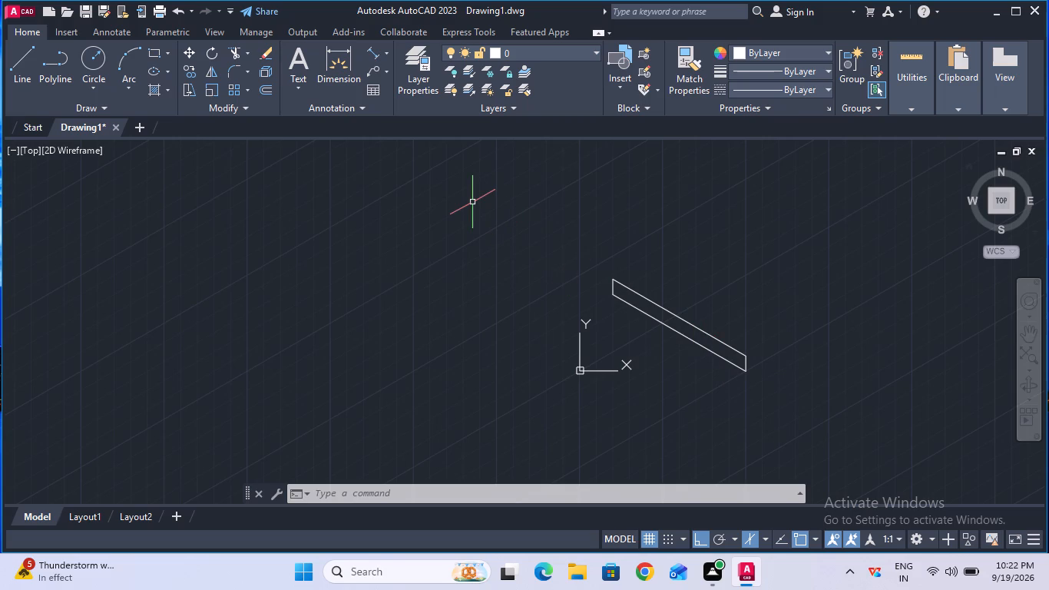
Switch the isometric drafting plane to the top isoplane.
key("F5")
key("F5")
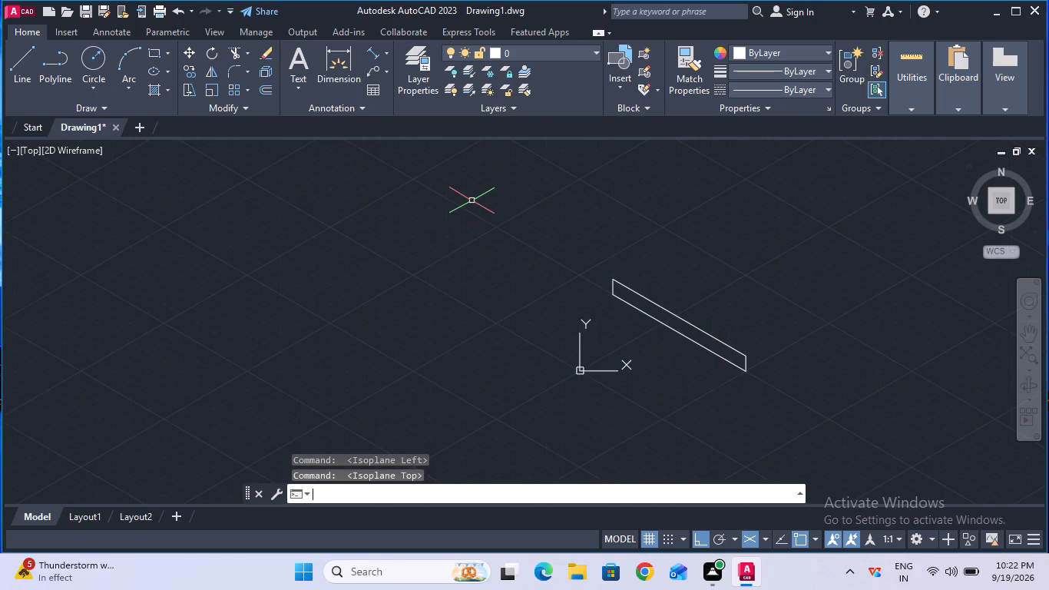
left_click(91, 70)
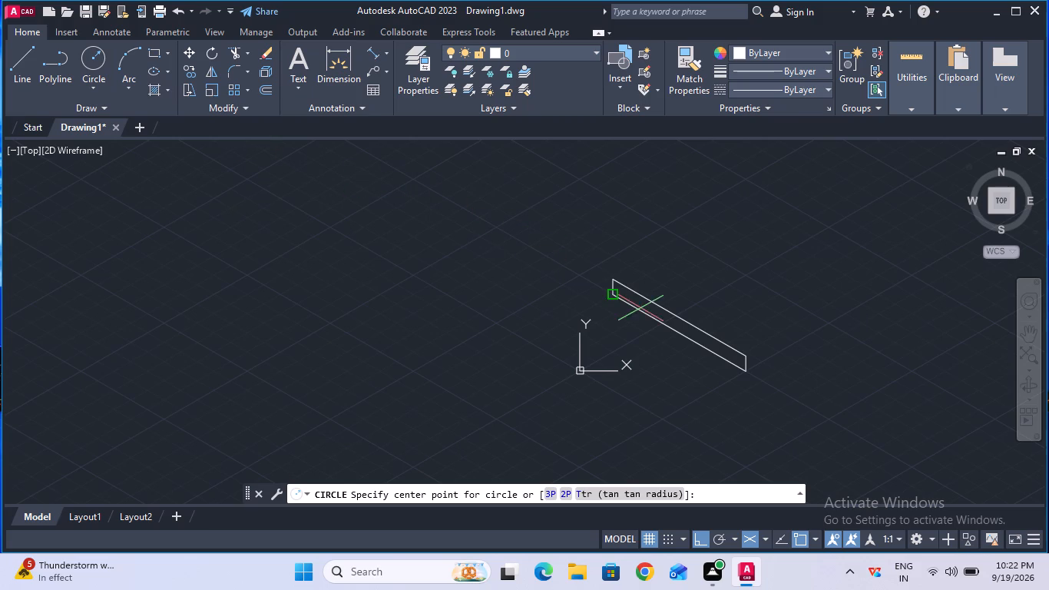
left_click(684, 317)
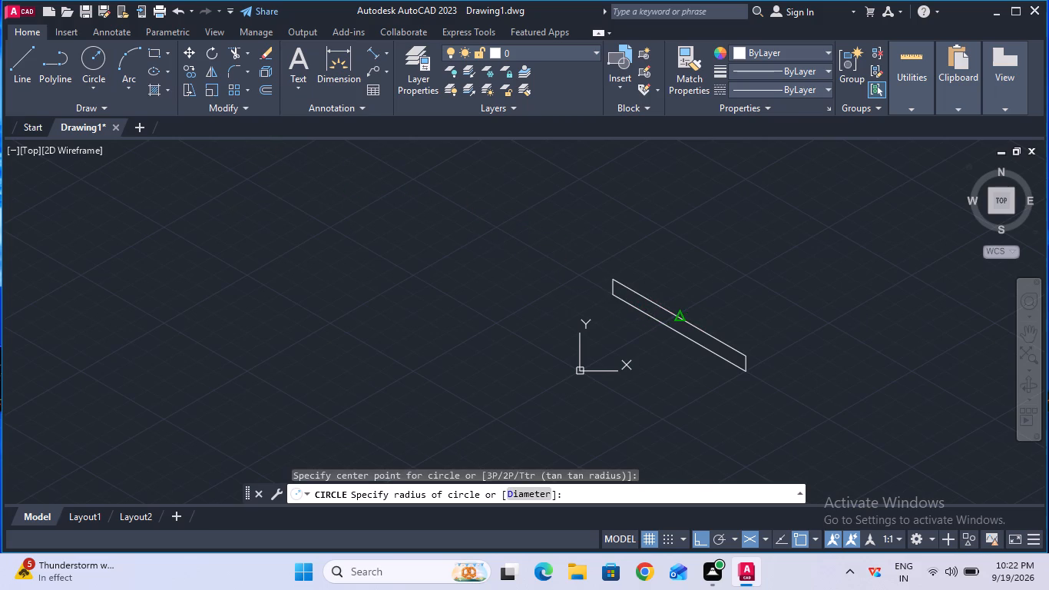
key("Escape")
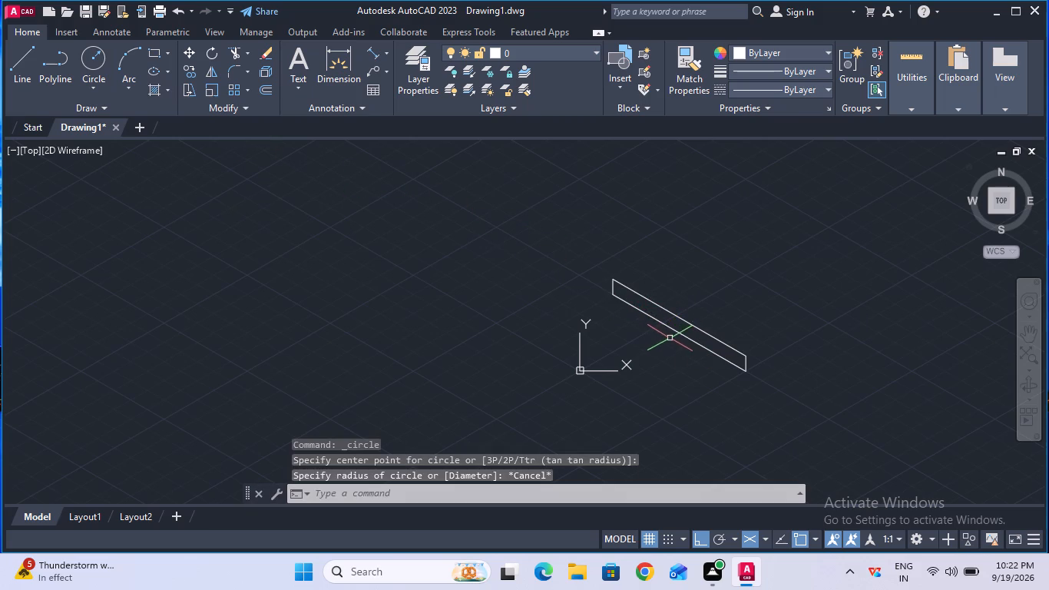
Draw an isocircle of radius 18 mm centred on the midpoint of the face's upper long edge, in the top isoplane.
type("ell")
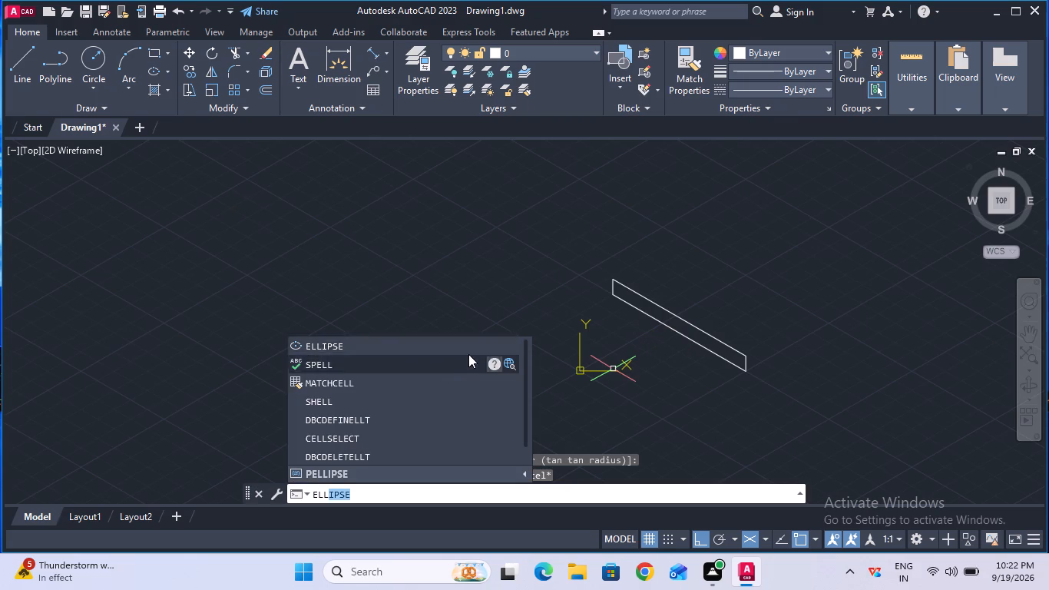
left_click(462, 353)
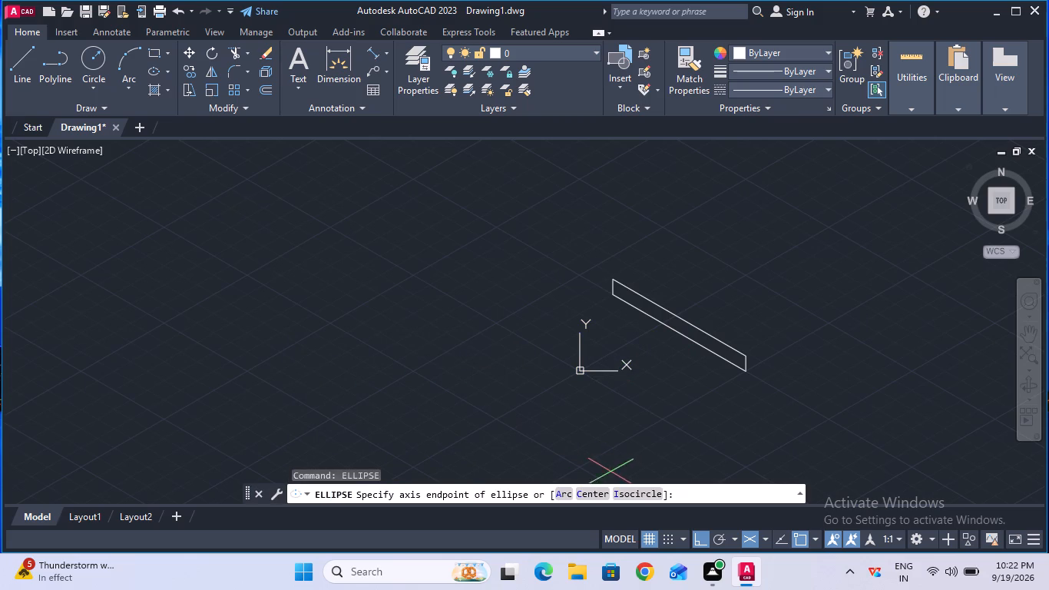
left_click(635, 491)
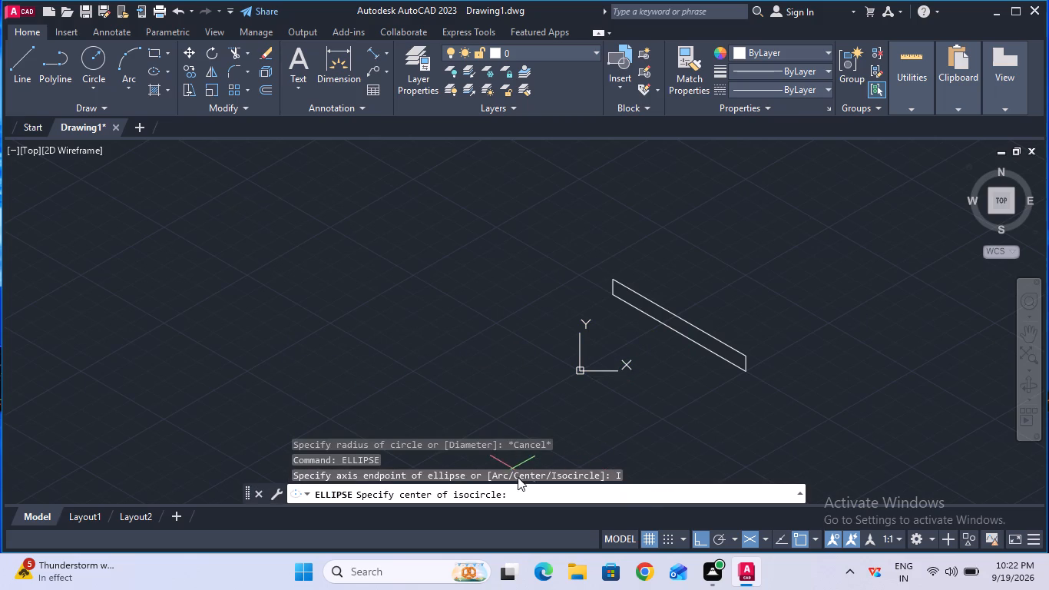
left_click(677, 319)
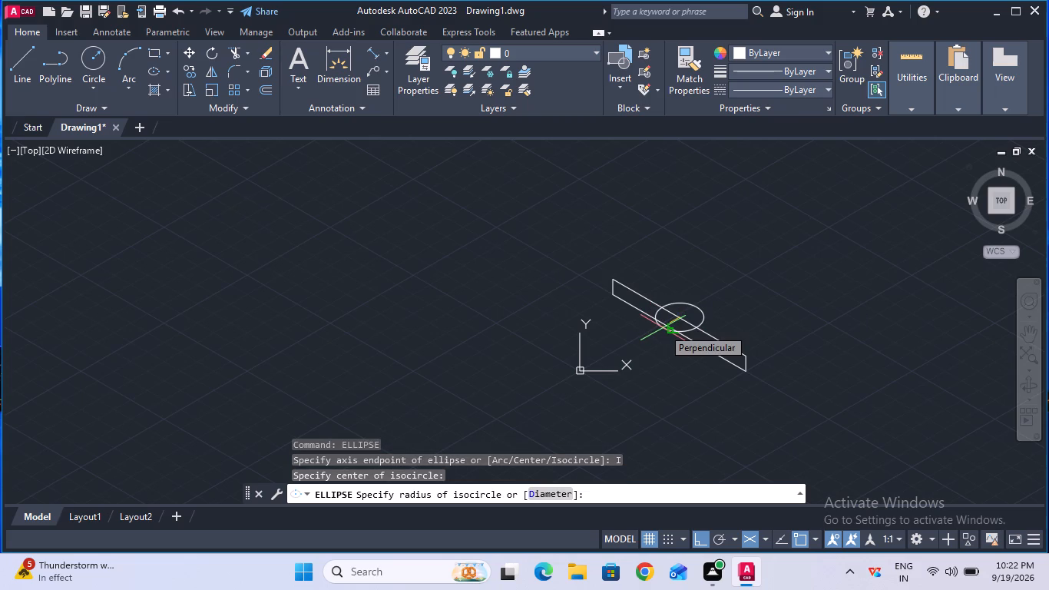
key("1")
key("8")
key("Return")
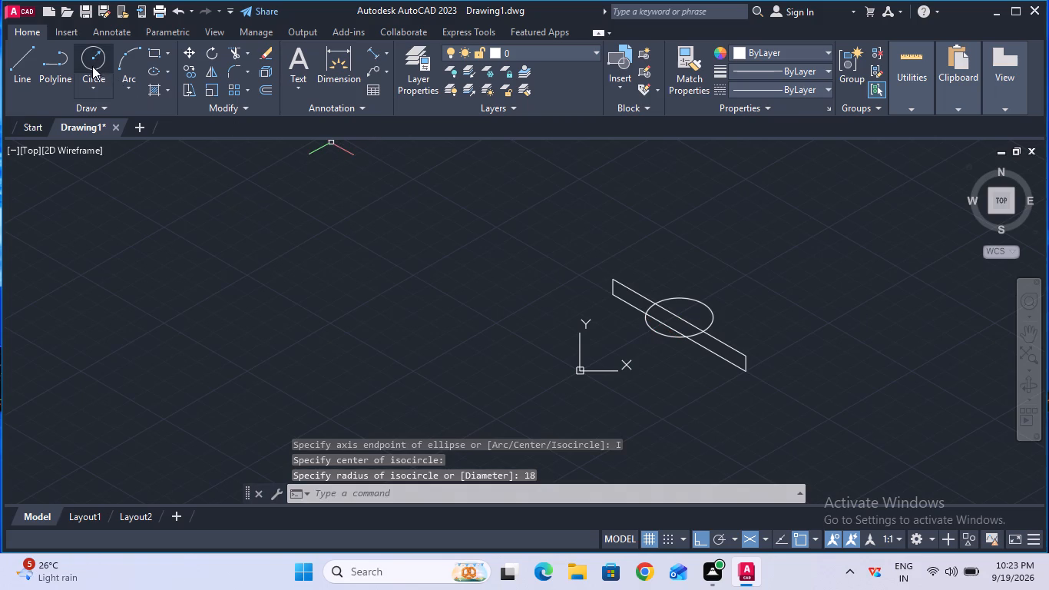
Draw a second, concentric isocircle of radius 32 mm at the same edge midpoint.
left_click(438, 492)
type("ell")
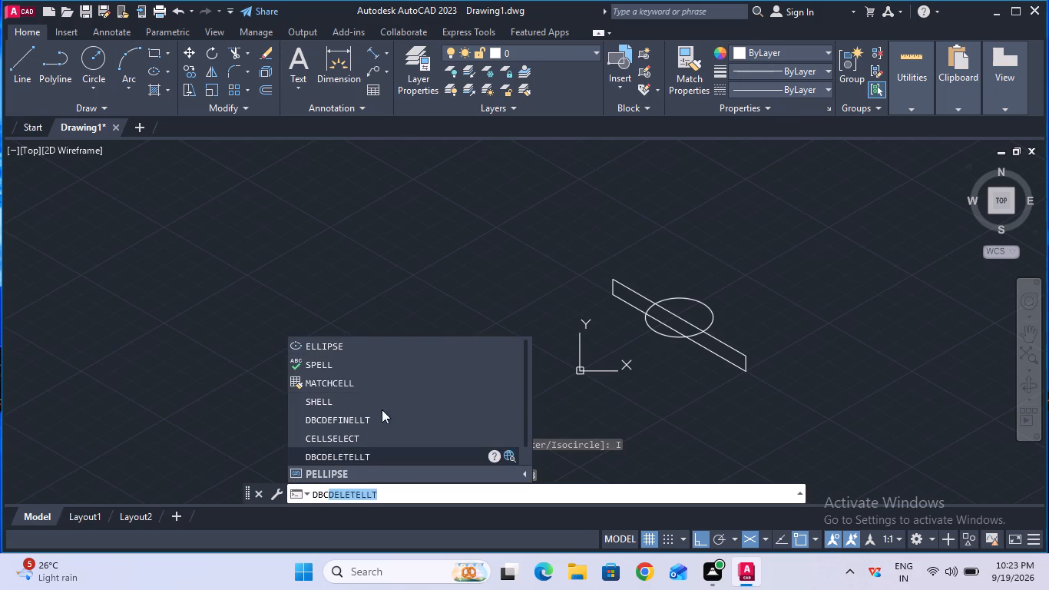
left_click(358, 347)
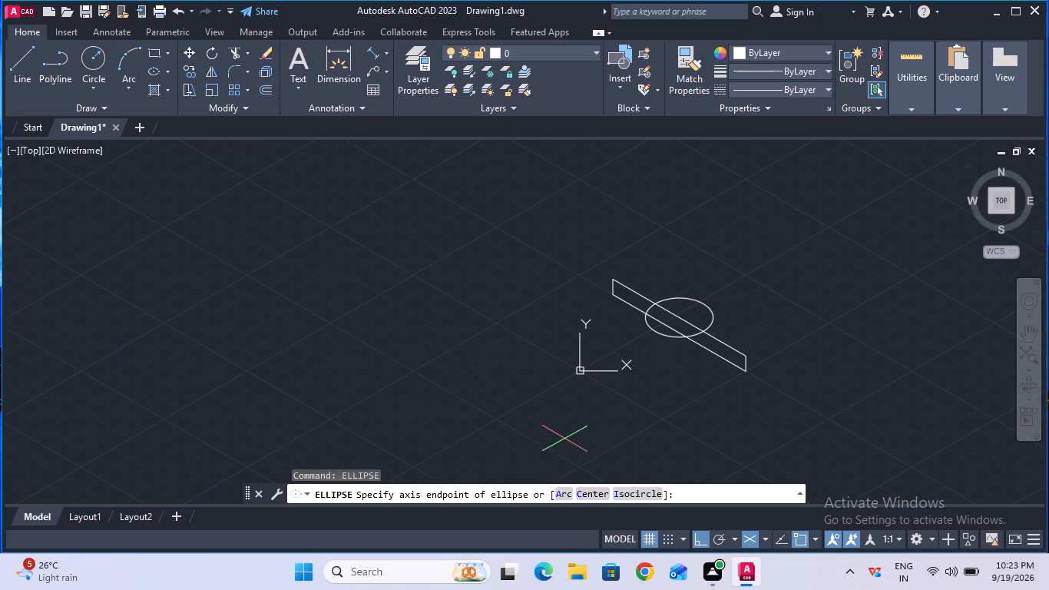
left_click(628, 494)
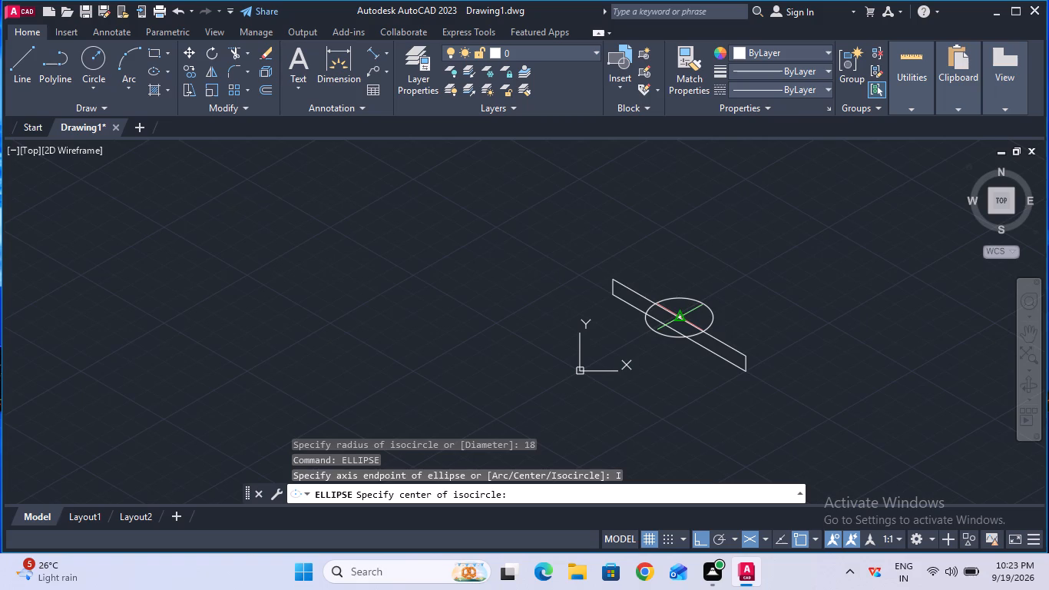
left_click(677, 318)
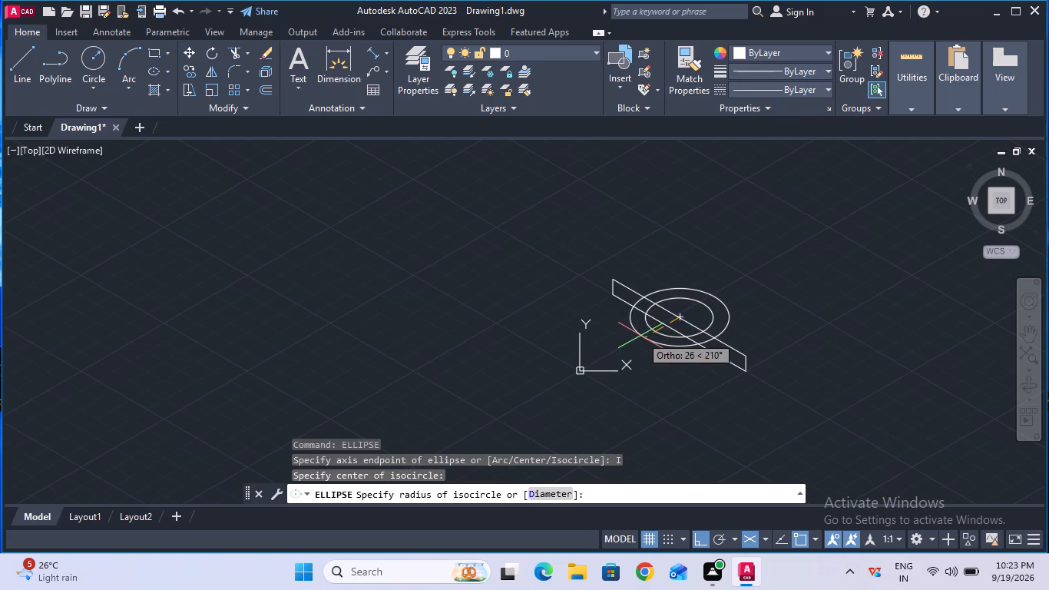
type("32")
key("Return")
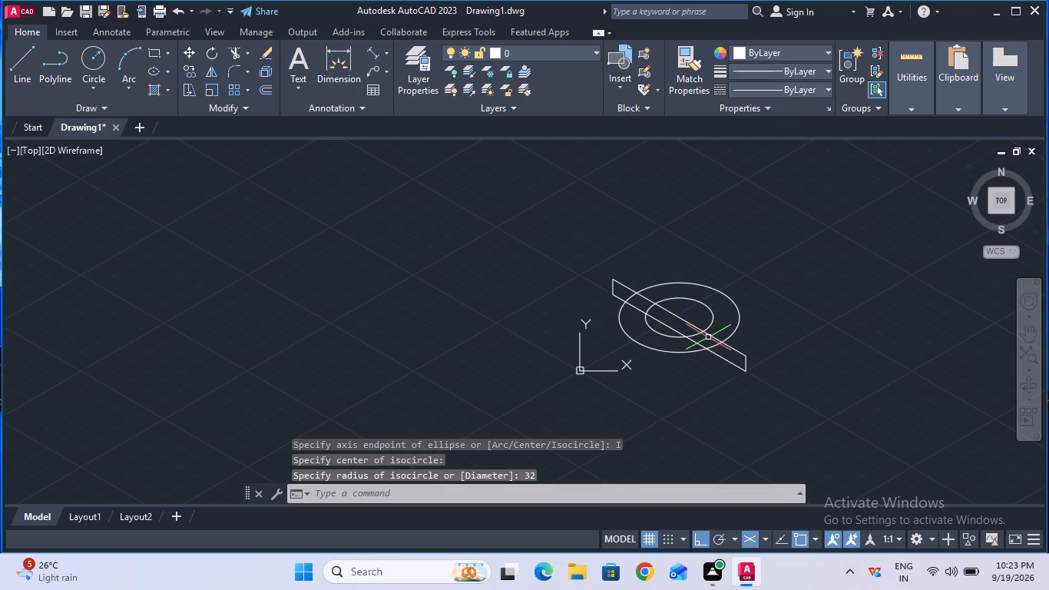
key("Escape")
key("Escape")
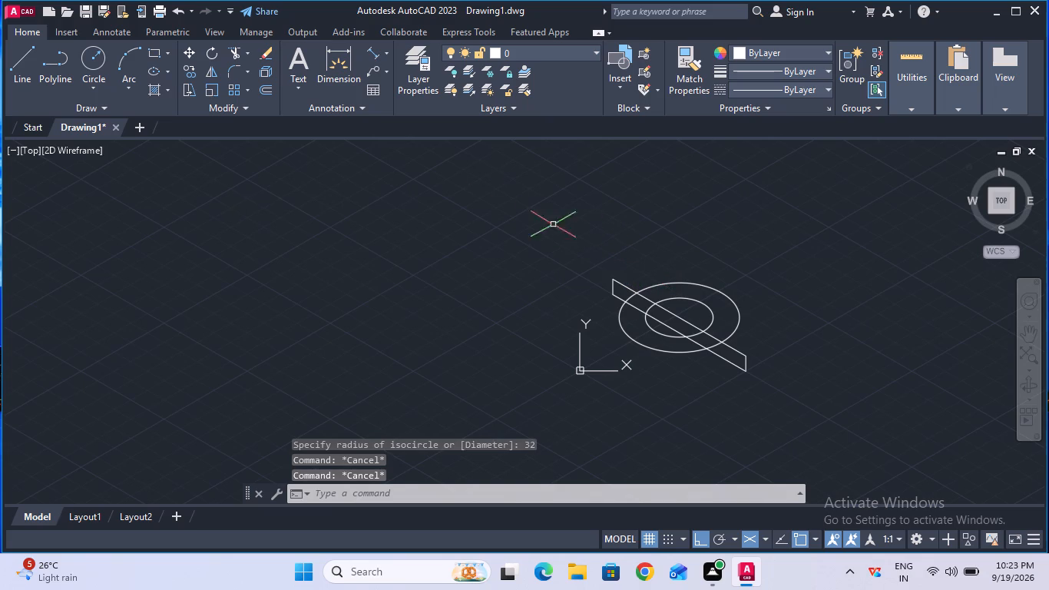
Trim away the rear halves of both isocircles beyond the face's upper long edge.
left_click(234, 51)
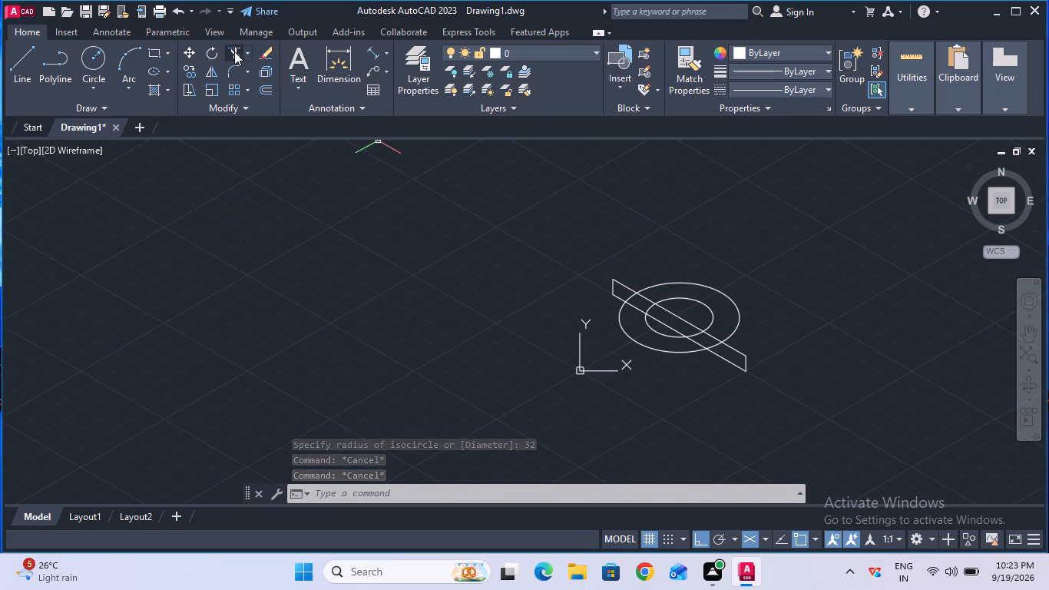
left_click_drag(595, 248, 650, 275)
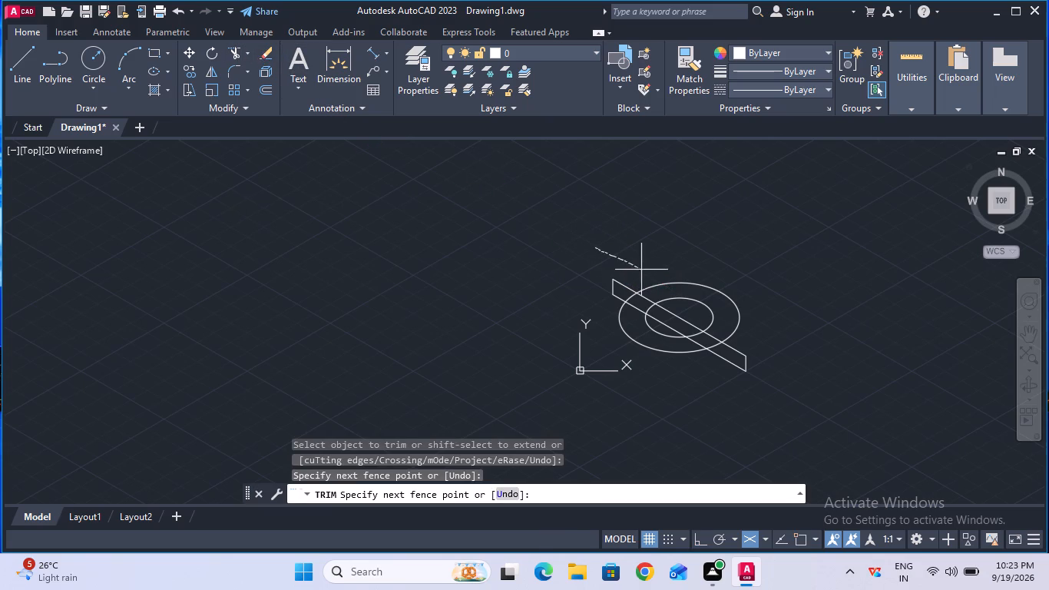
left_click_drag(650, 275, 697, 306)
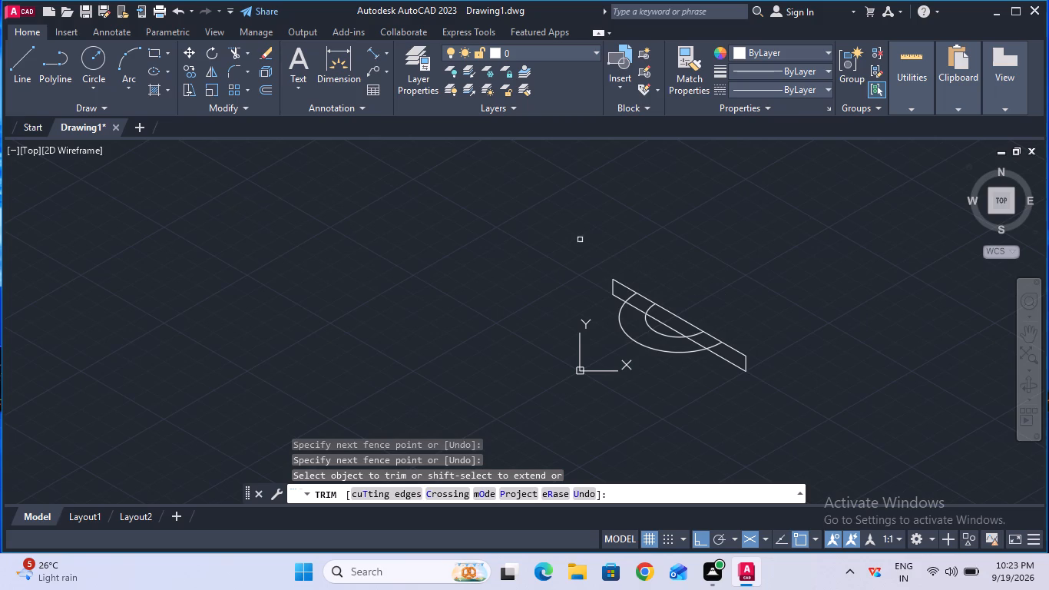
Trim the portions of the face's lower long edge that lie inside the outer and inner arcs.
left_click(234, 57)
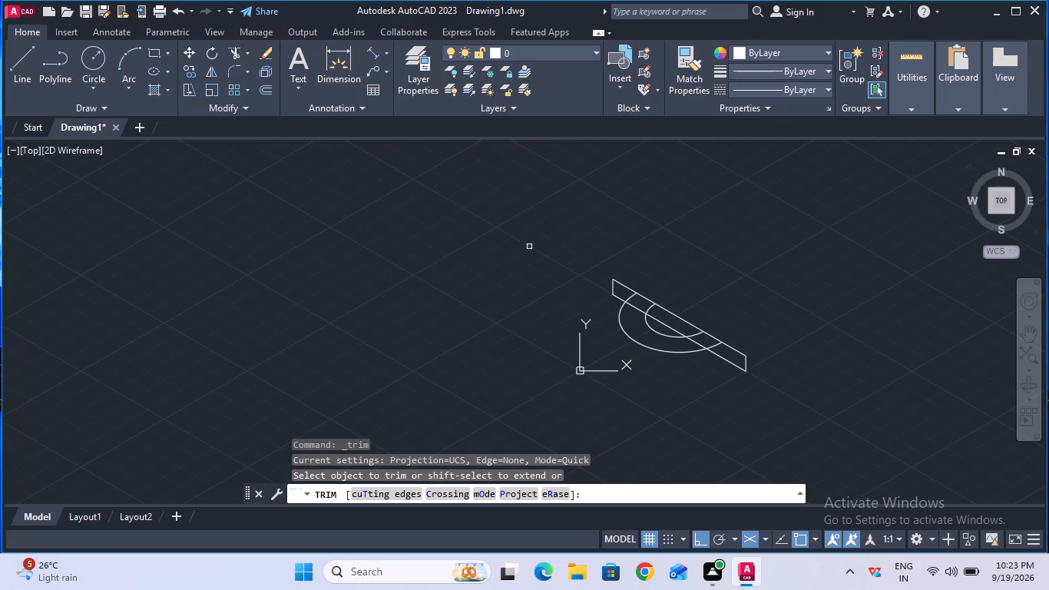
left_click(630, 313)
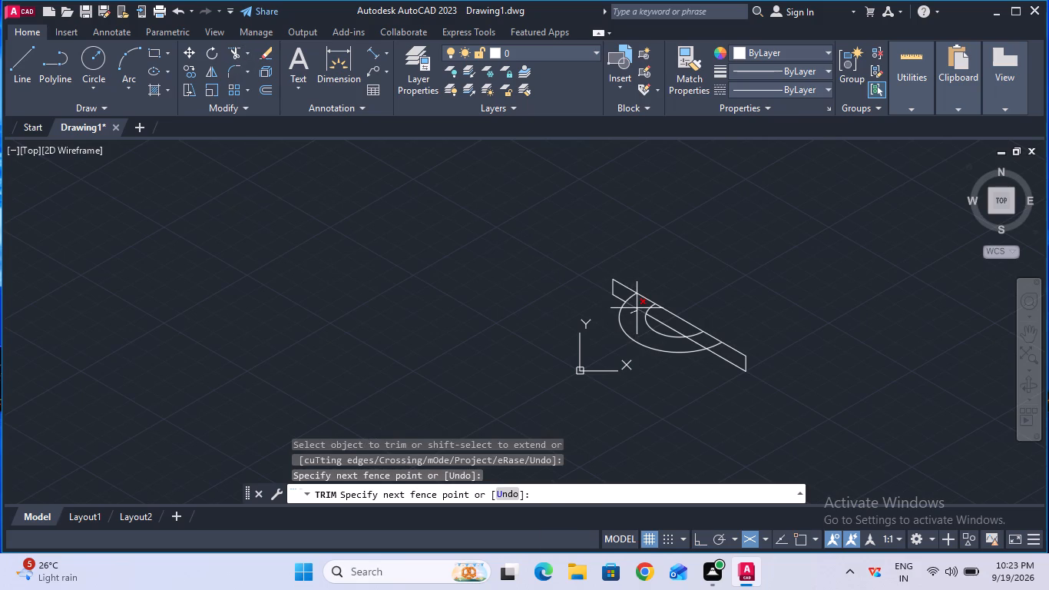
left_click(659, 321)
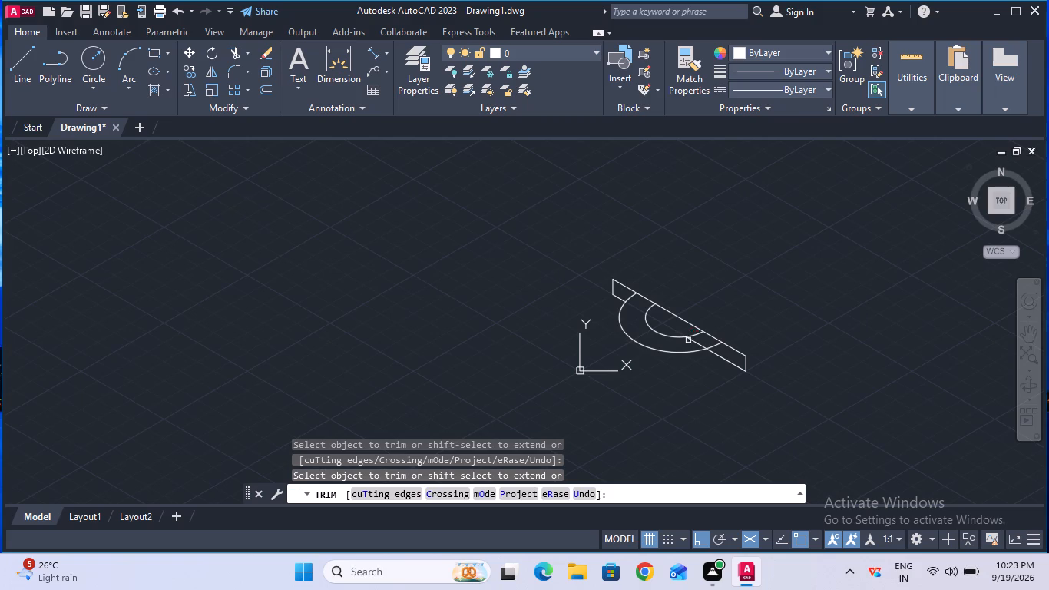
left_click(690, 340)
key("Escape")
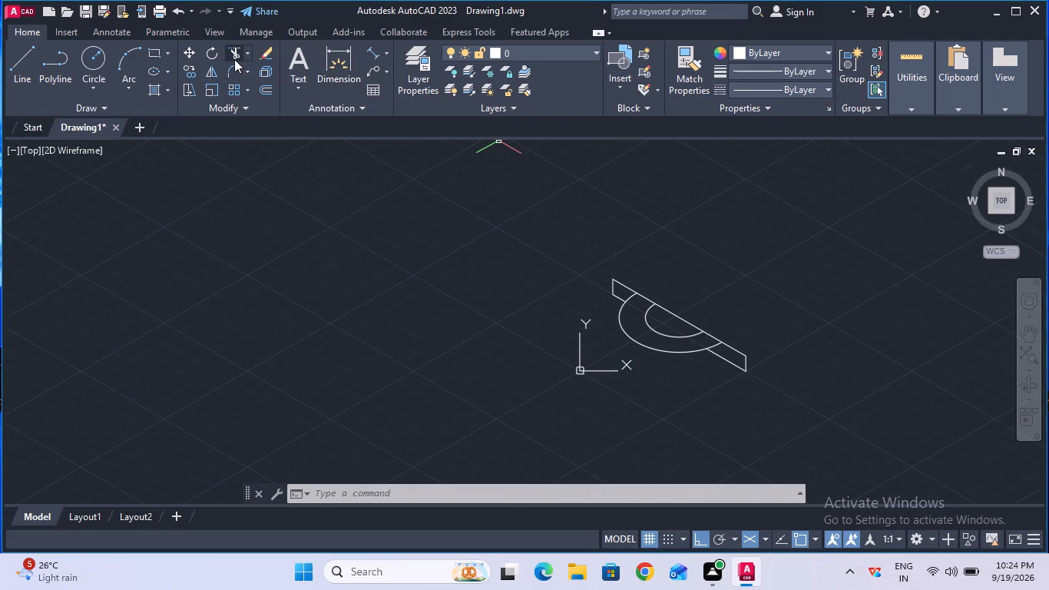
Copy both half-isocircle arcs 64 mm straight up from the edge midpoint, using the right isoplane.
left_click(190, 74)
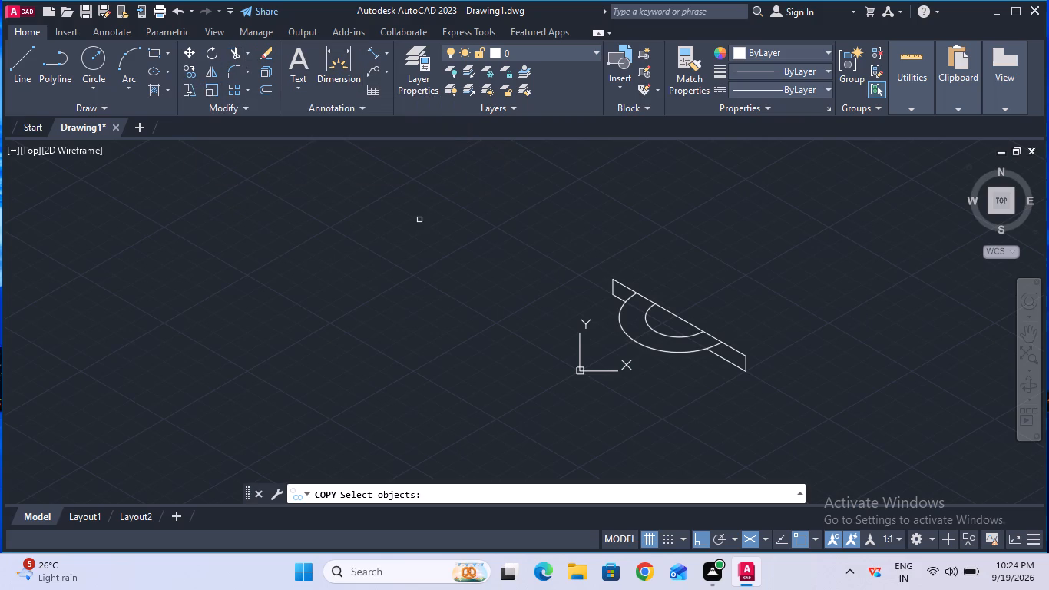
left_click(620, 325)
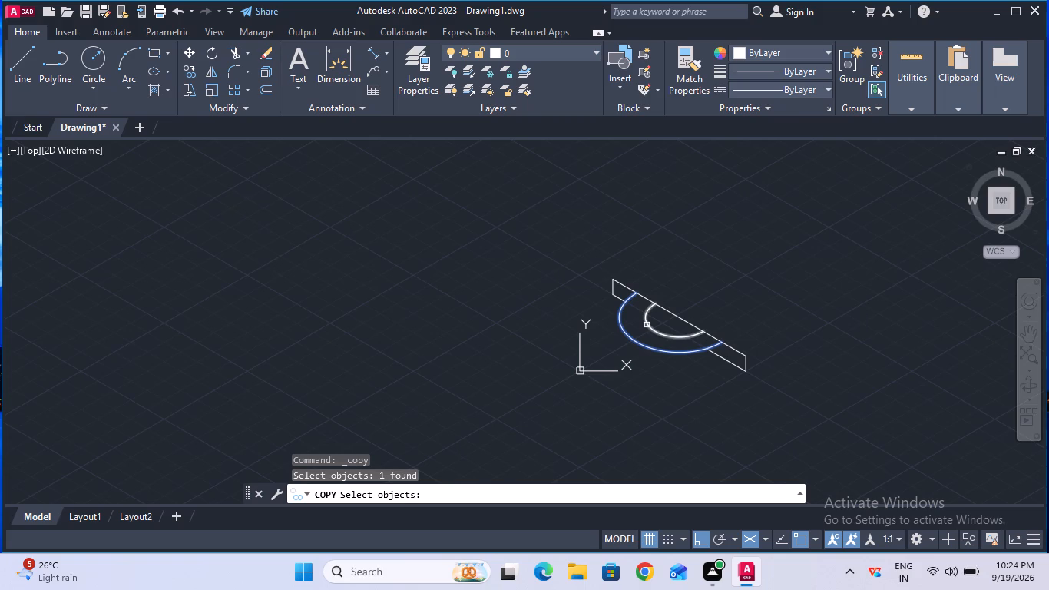
left_click(647, 325, "shift")
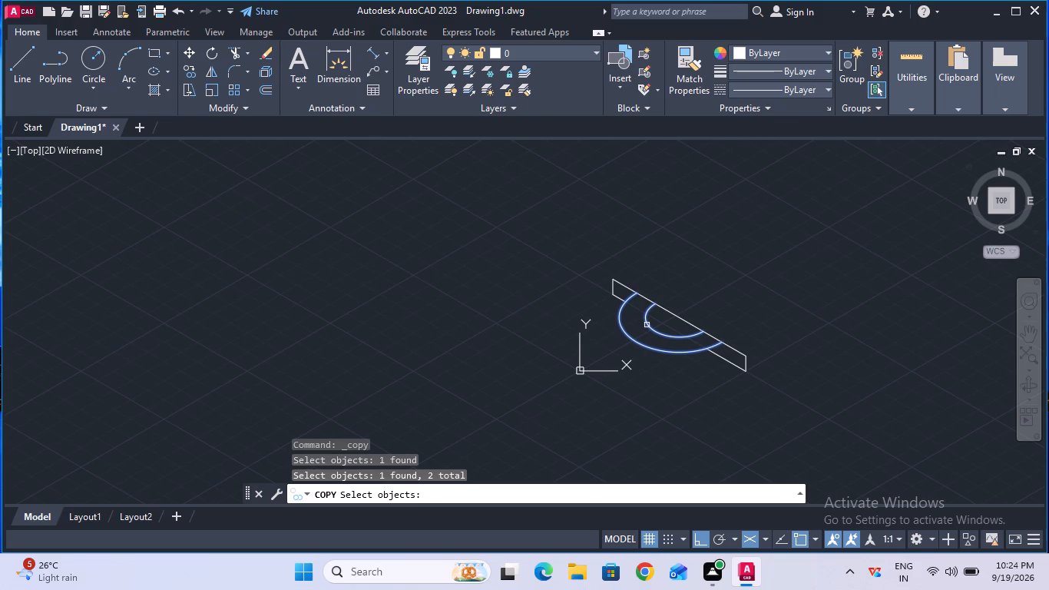
key("Return")
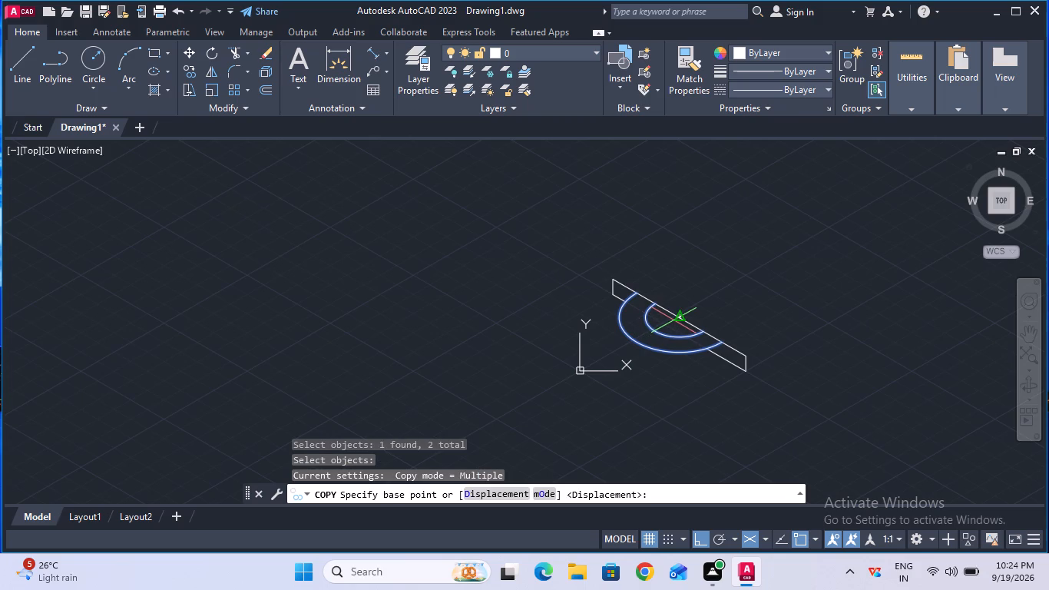
left_click(677, 318)
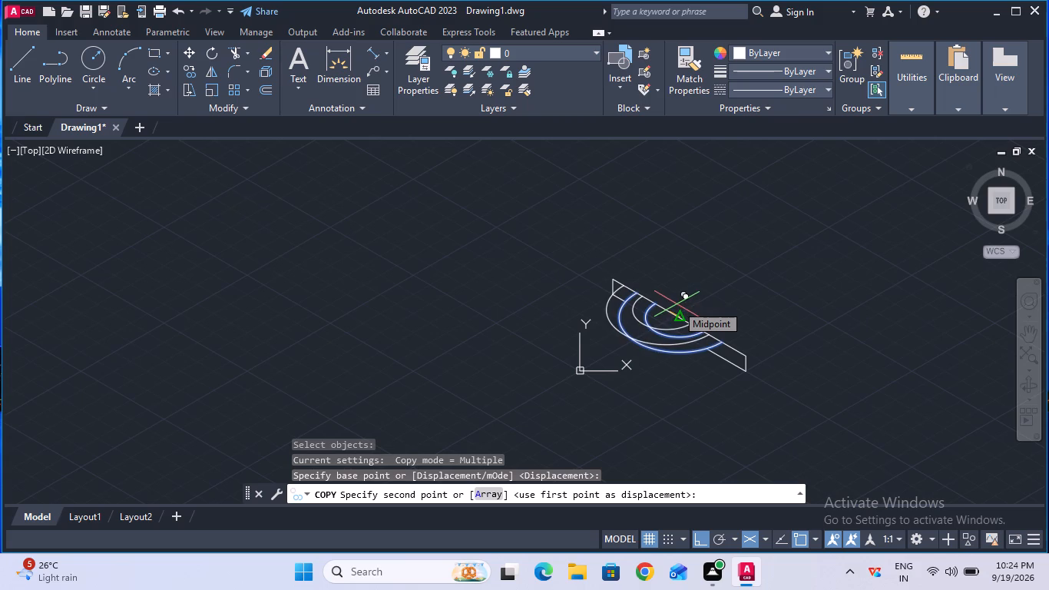
key("F5")
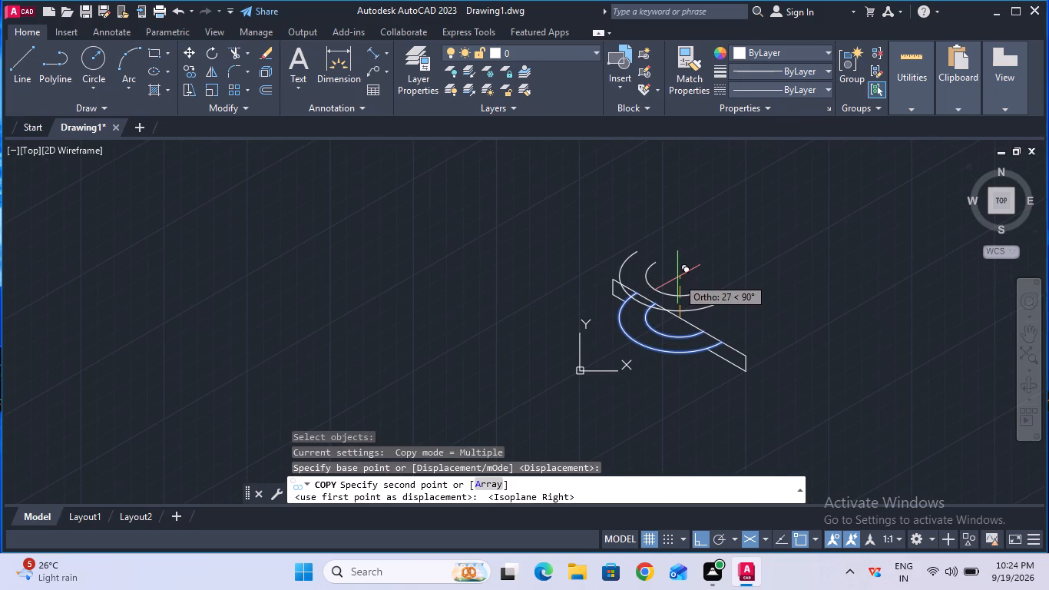
type("64")
key("Return")
key("Escape")
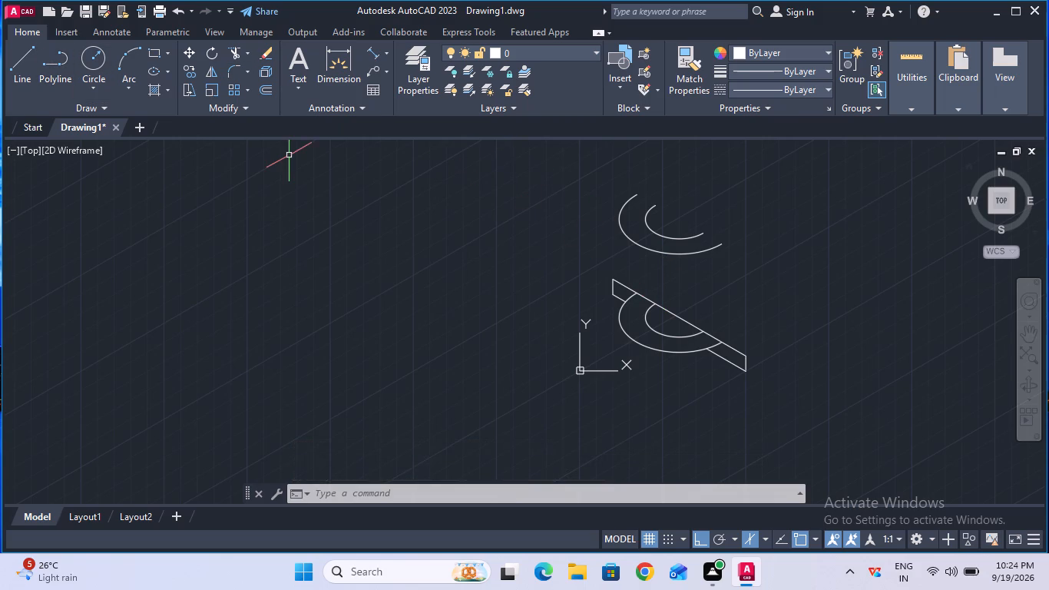
Draw connected lines in the top isoplane through the raised arcs' four endpoints, closing their open side.
key("F5")
key("F5")
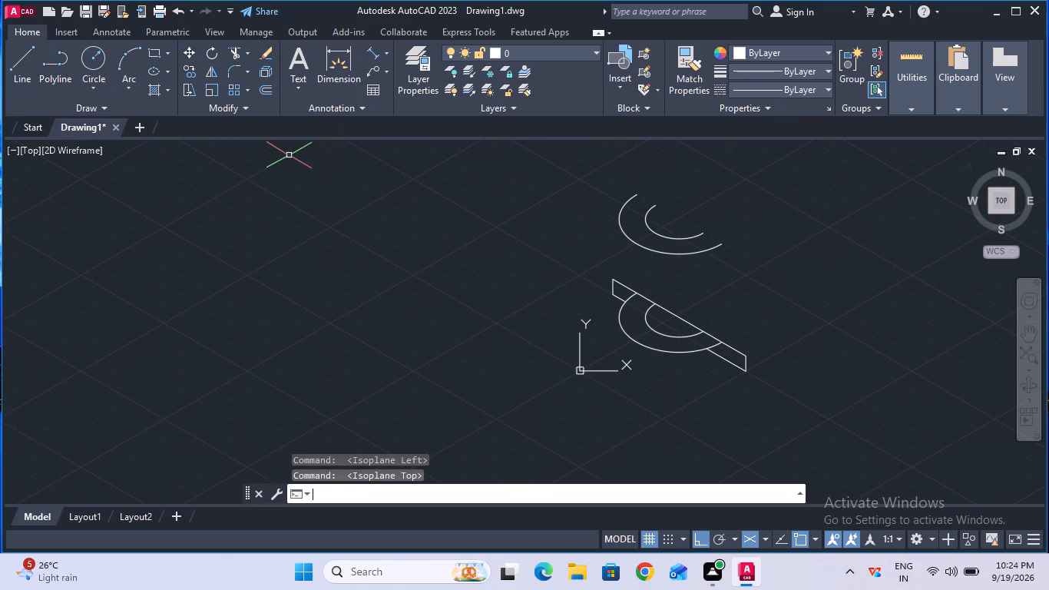
left_click(28, 78)
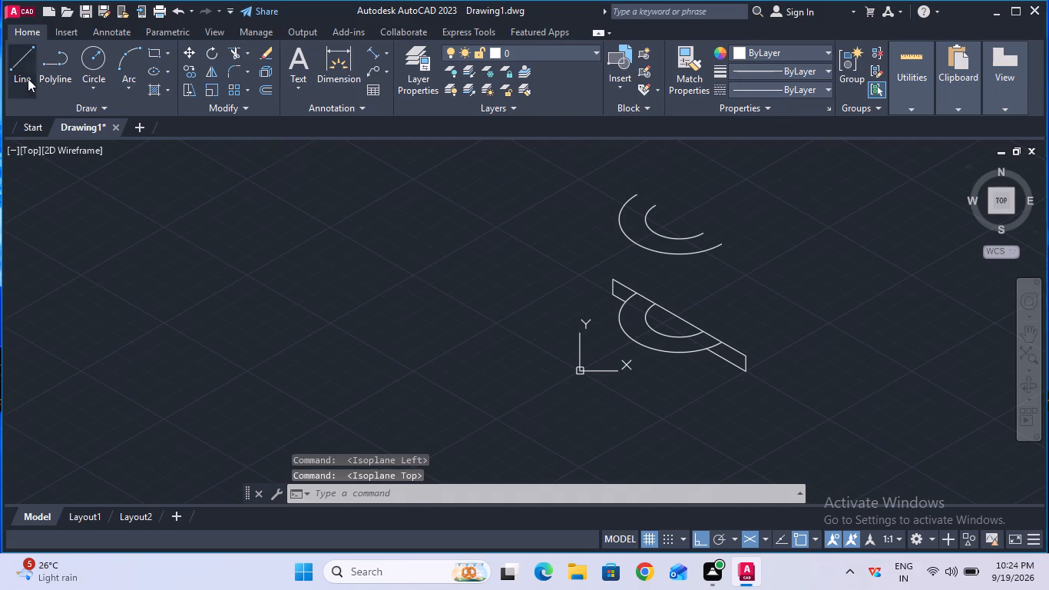
left_click(634, 195)
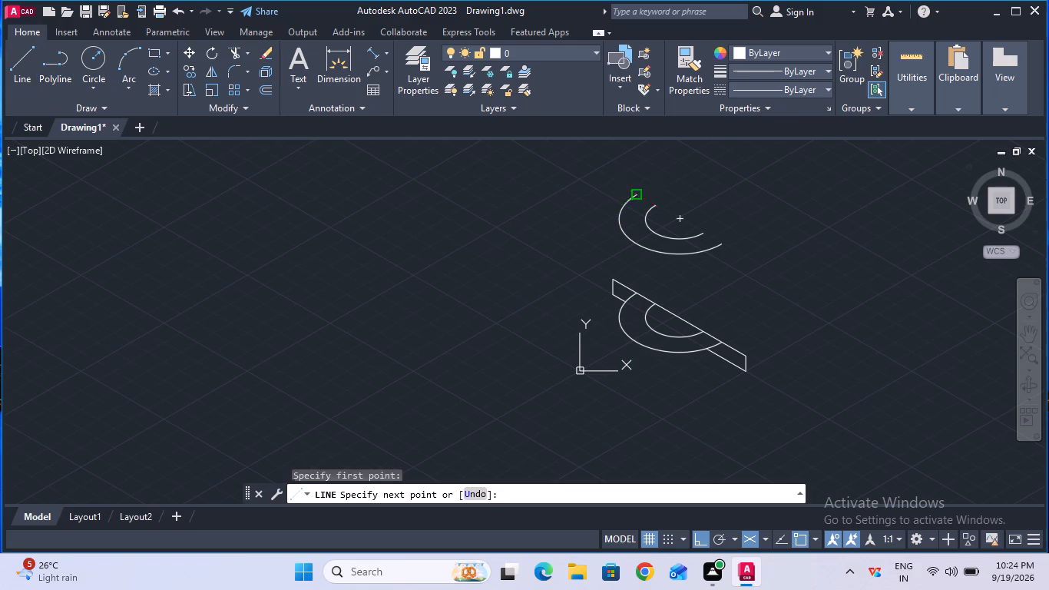
left_click(657, 205)
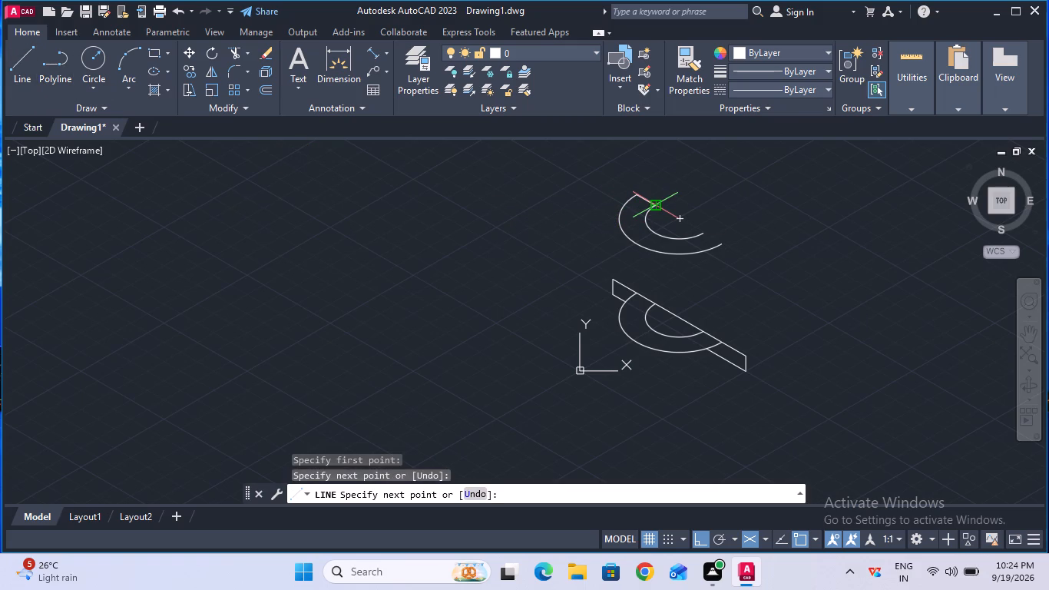
left_click(707, 236)
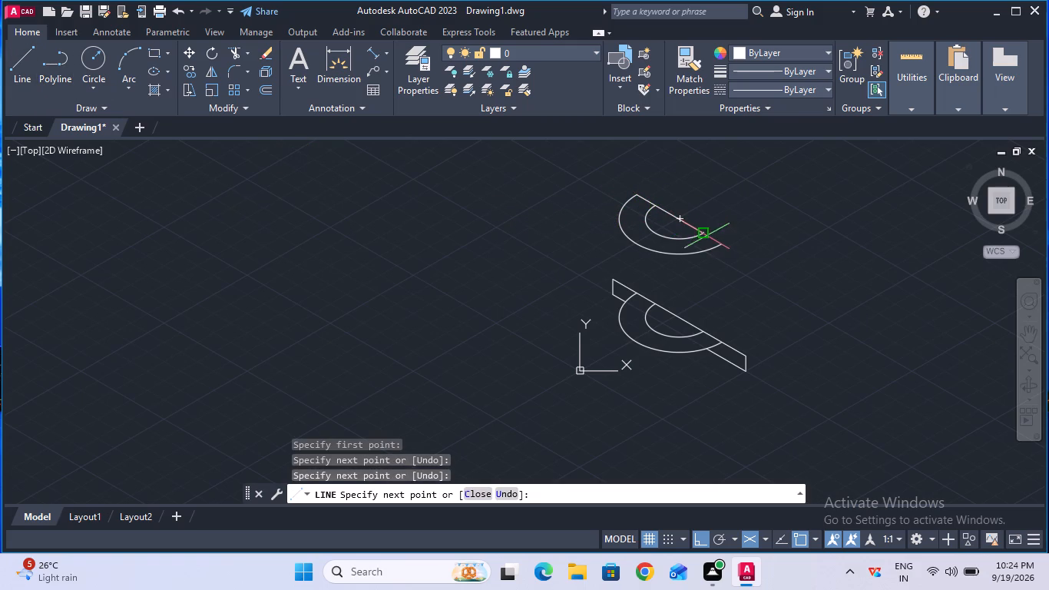
left_click(722, 247)
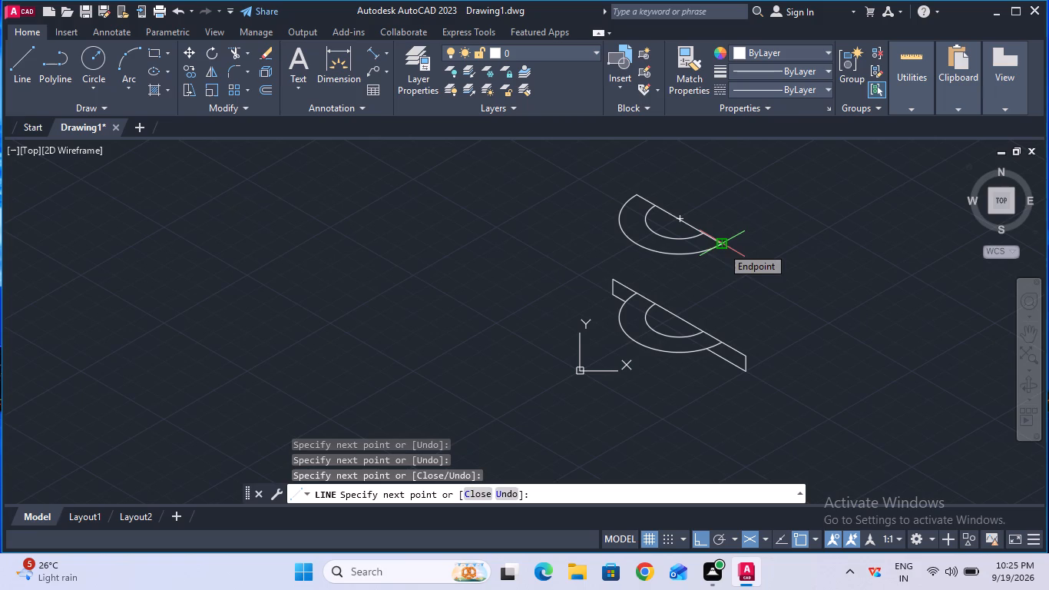
key("Escape")
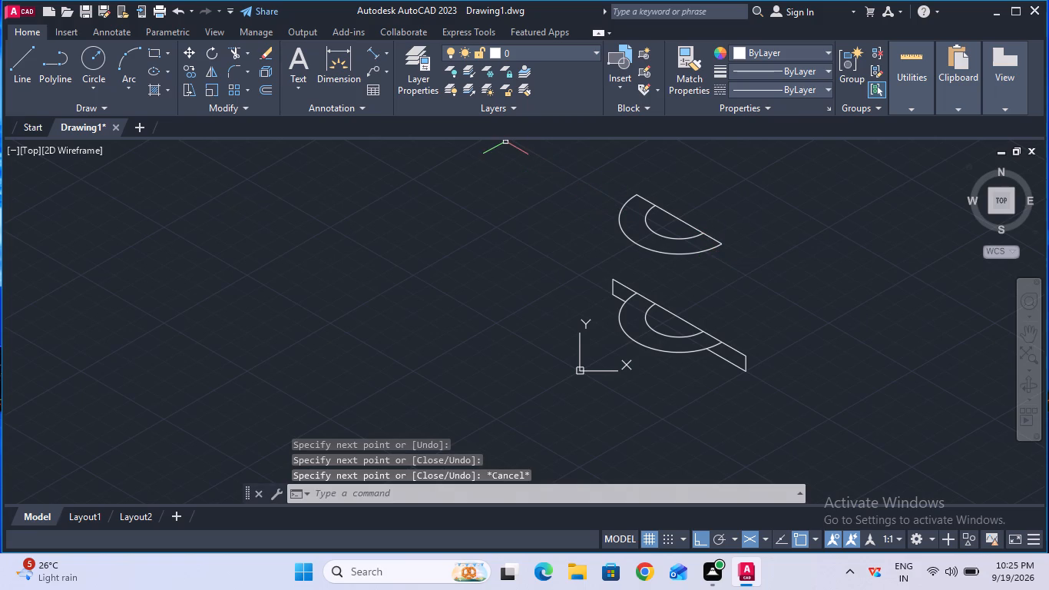
Trim the part of the closing line that spans the raised inner arc.
left_click(240, 55)
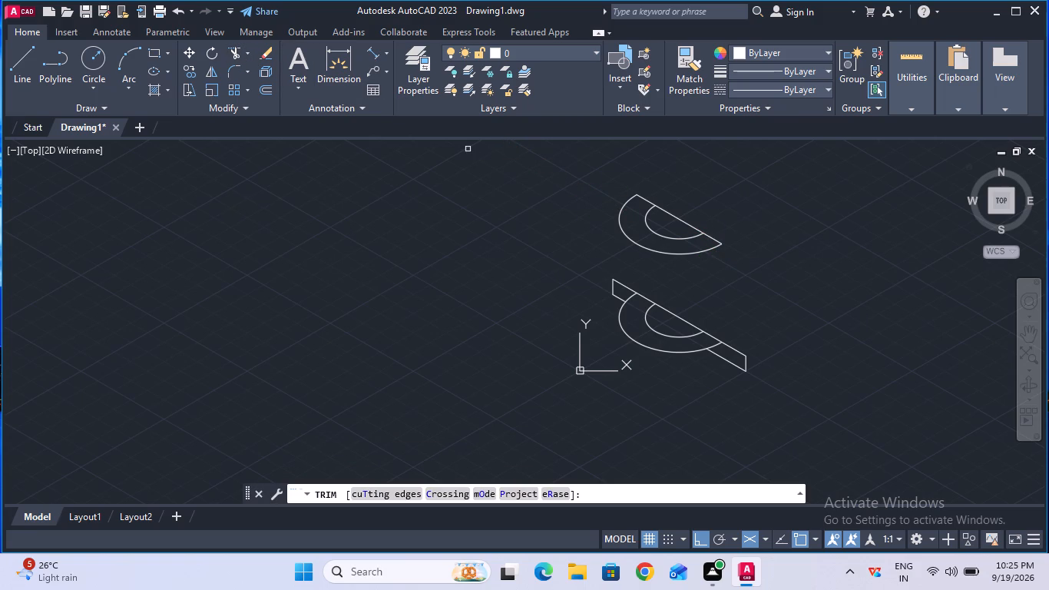
left_click(681, 218)
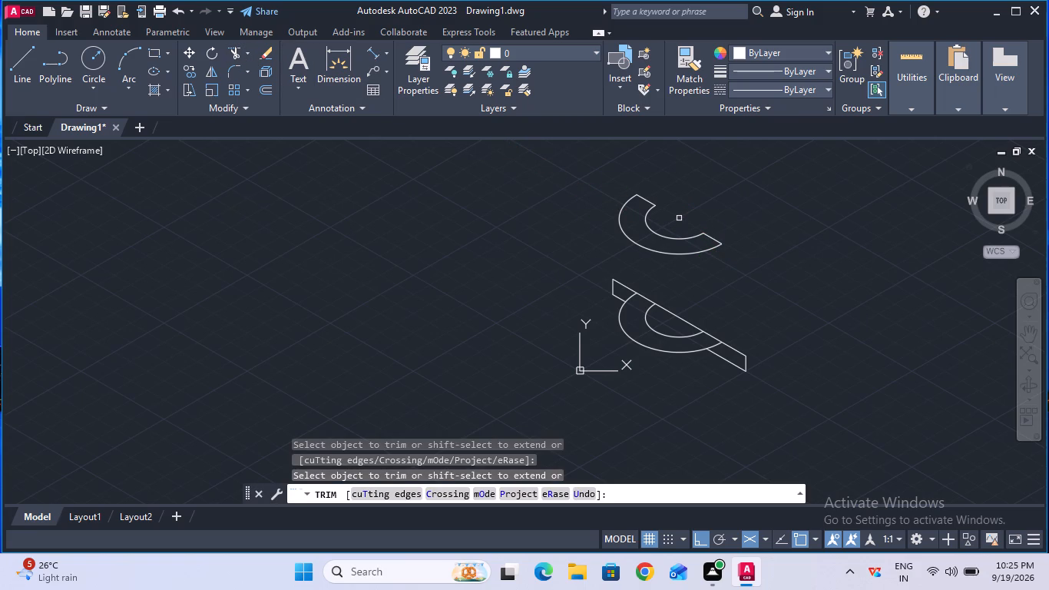
key("Escape")
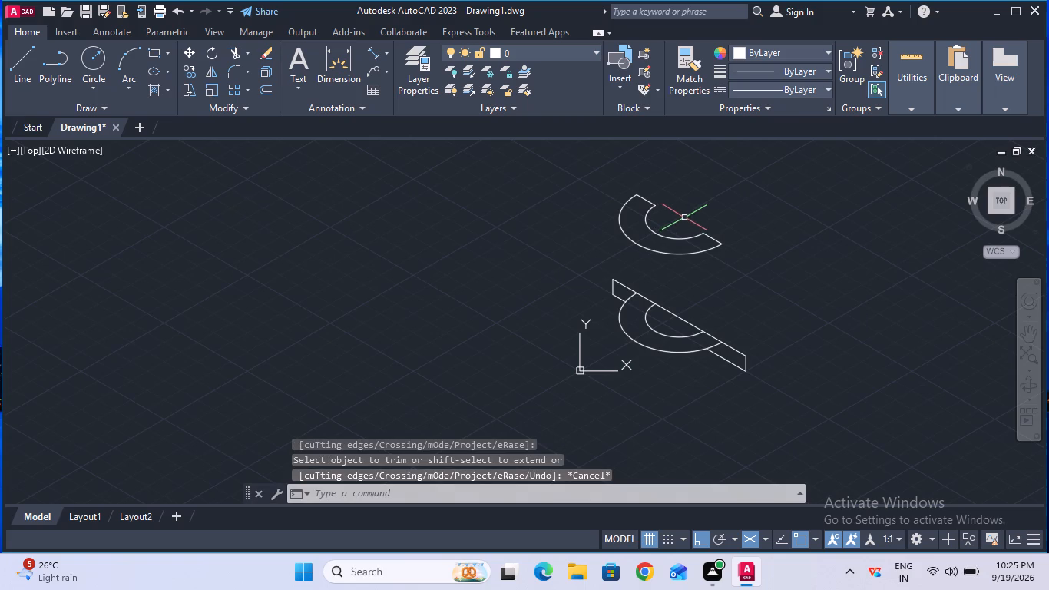
Draw a vertical line in the right isoplane from the raised outer arc's front end down to the face's upper long edge.
left_click(31, 56)
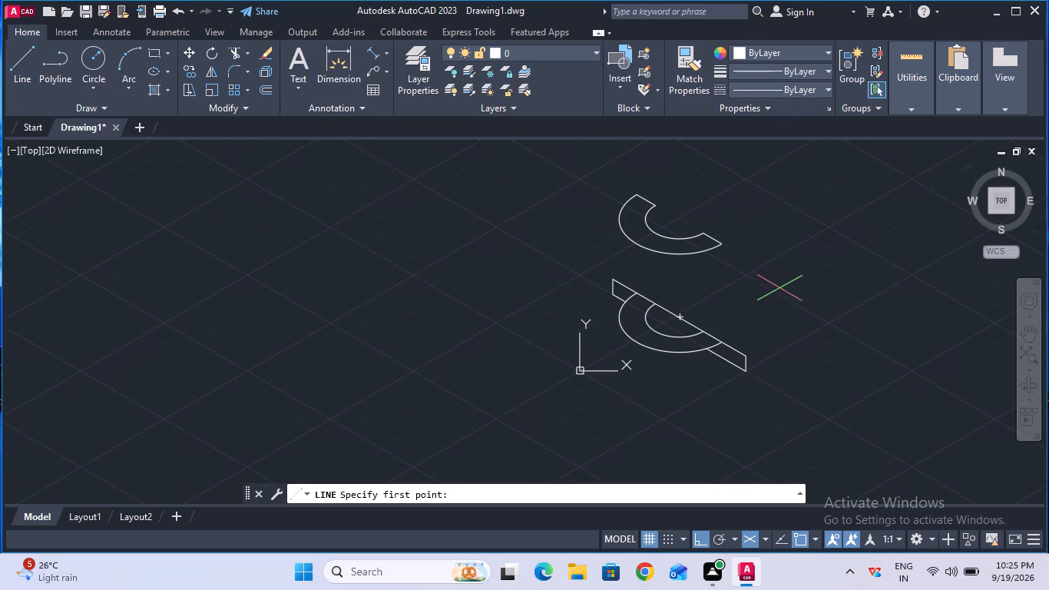
left_click(722, 244)
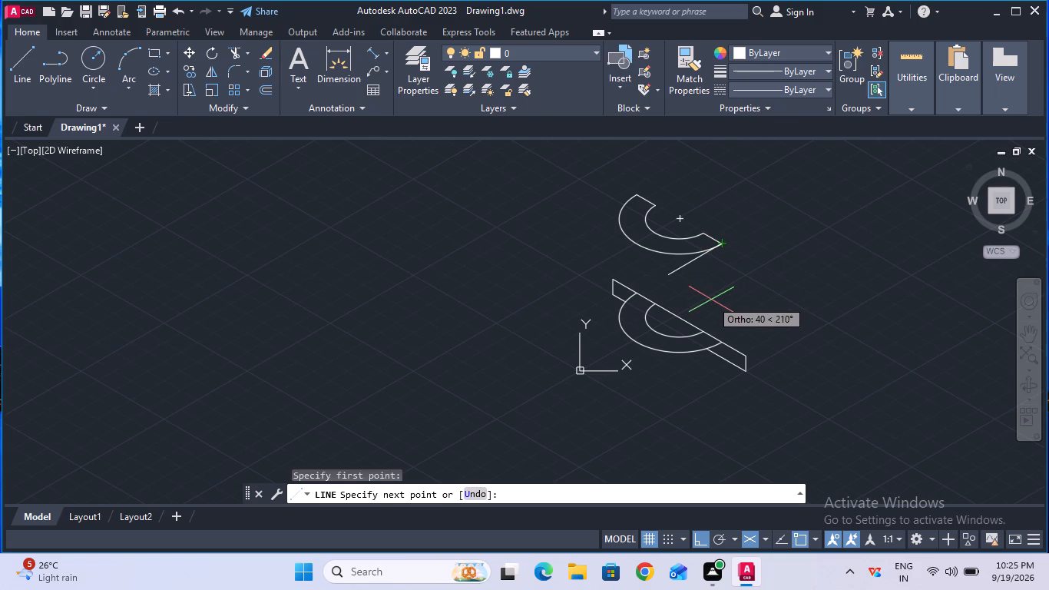
key("F5")
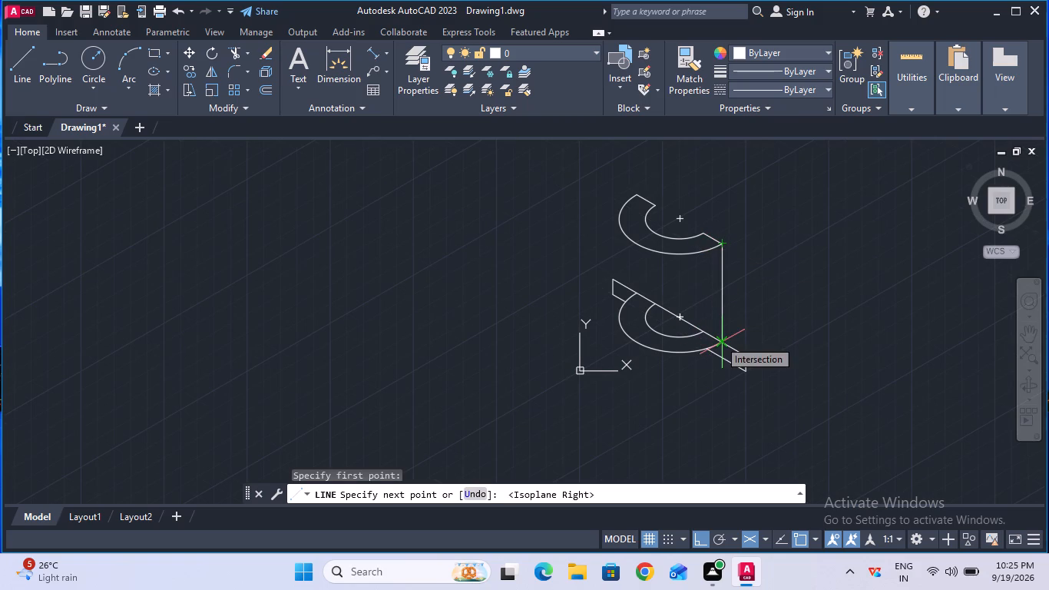
left_click(719, 340)
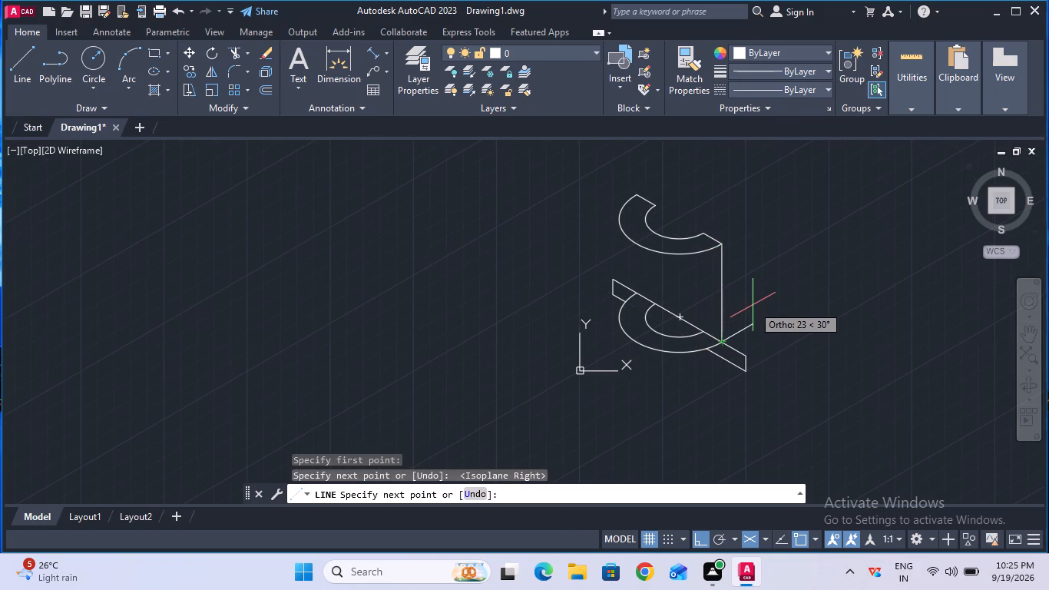
key("Escape")
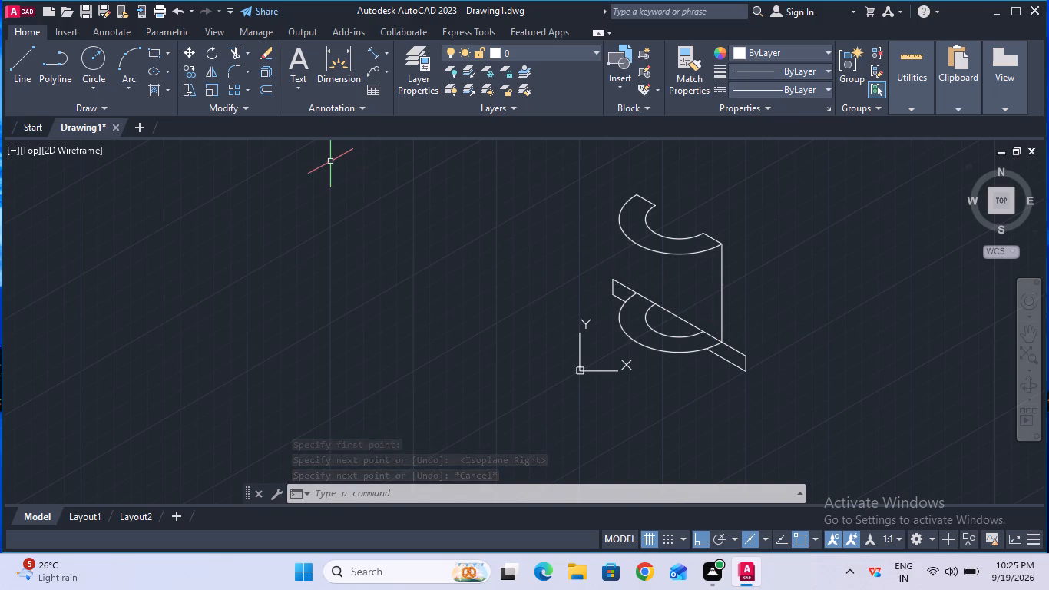
Trim away the base inner arc and the parts of the face's upper long edge between the base outer arc's ends.
left_click(234, 54)
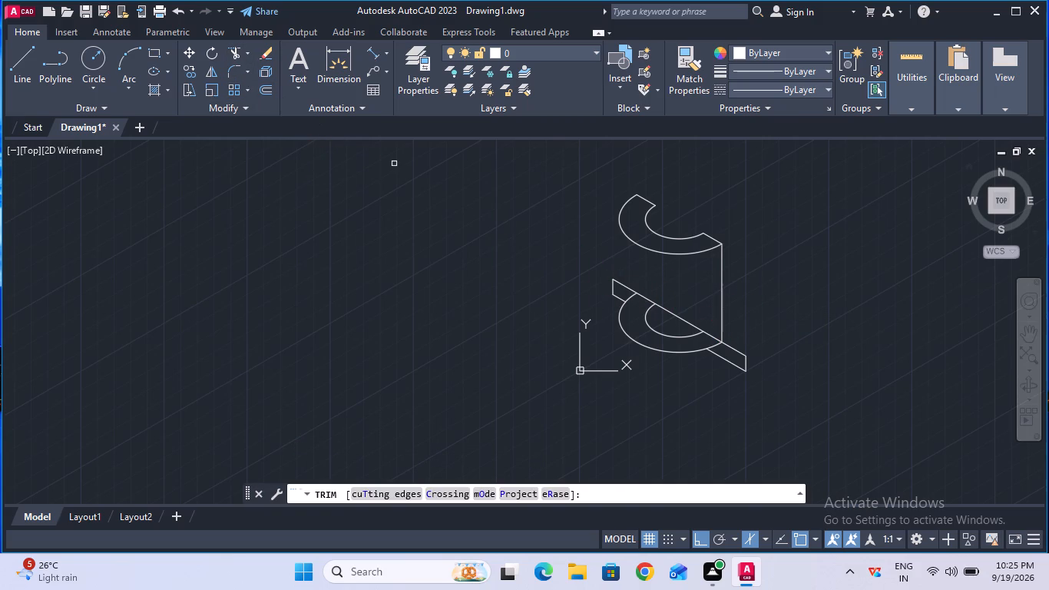
left_click_drag(640, 305, 647, 296)
left_click(650, 311)
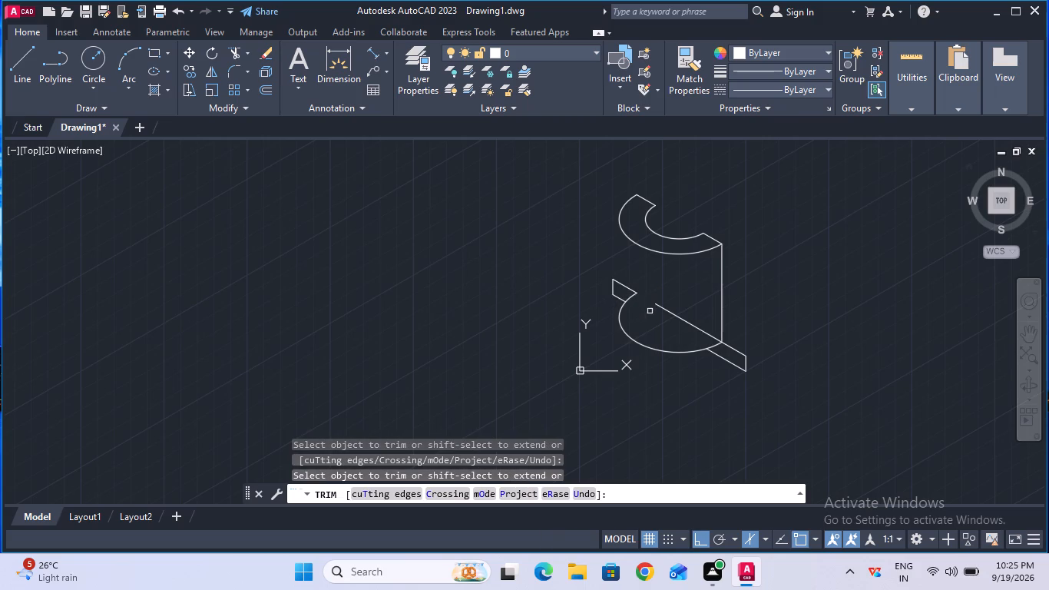
left_click(663, 311)
key("Escape")
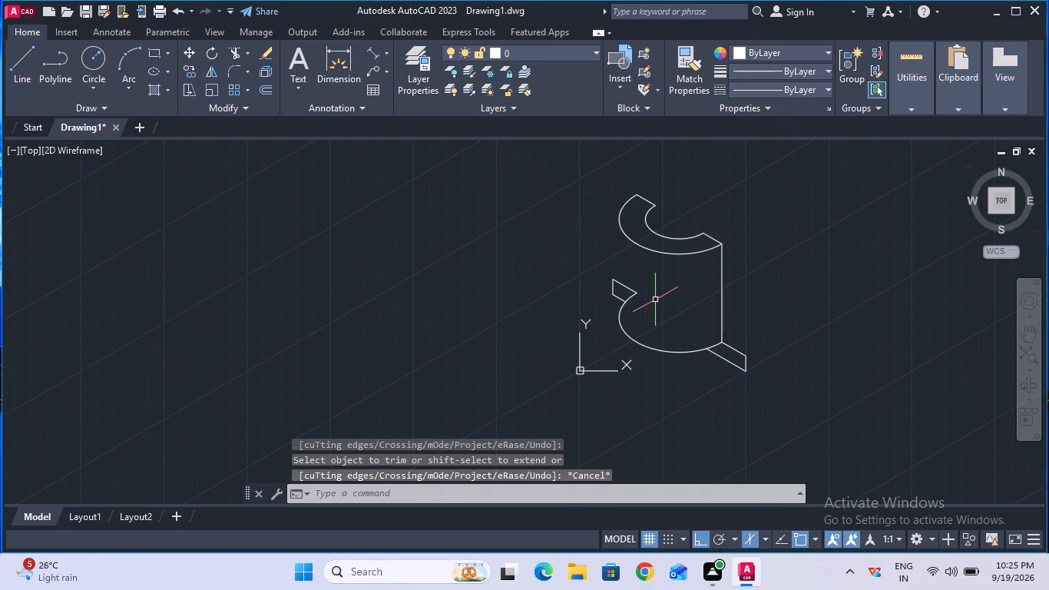
Draw a 66 mm line at 210° in the top isoplane from the lower corner of the face's near short edge.
key("F5")
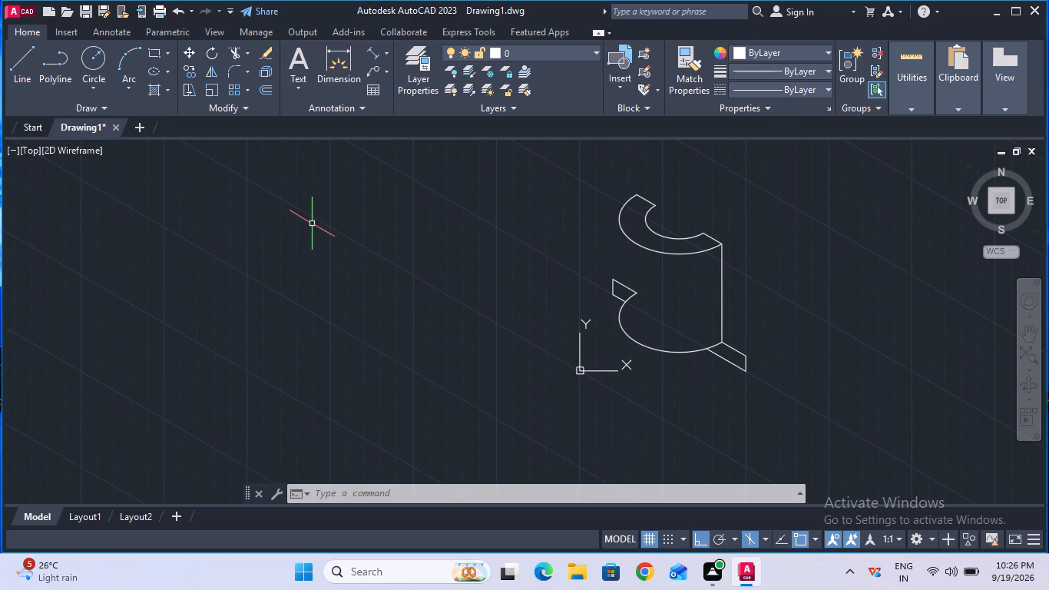
key("F5")
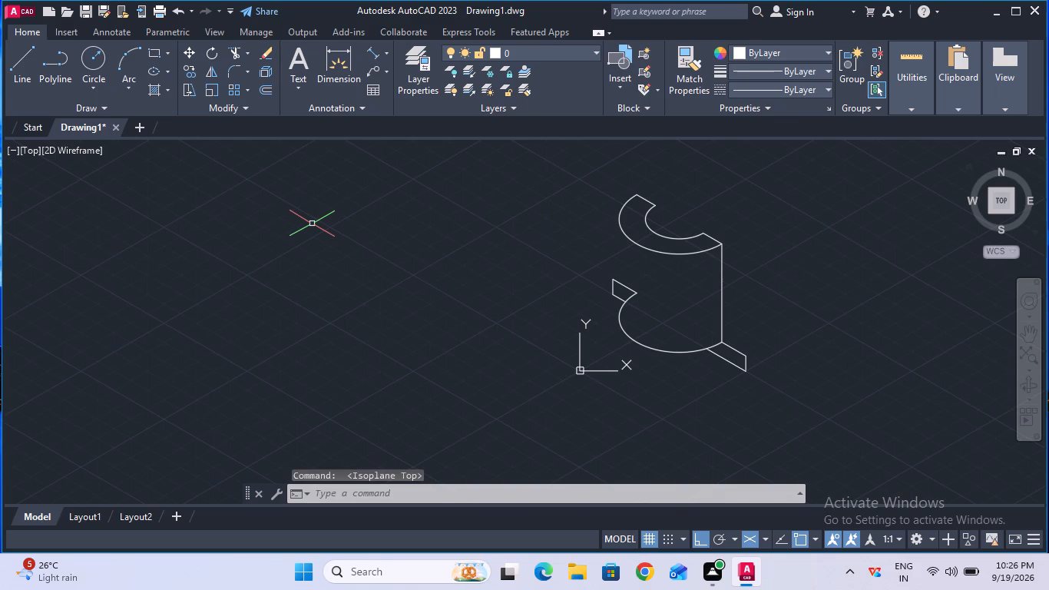
left_click(29, 74)
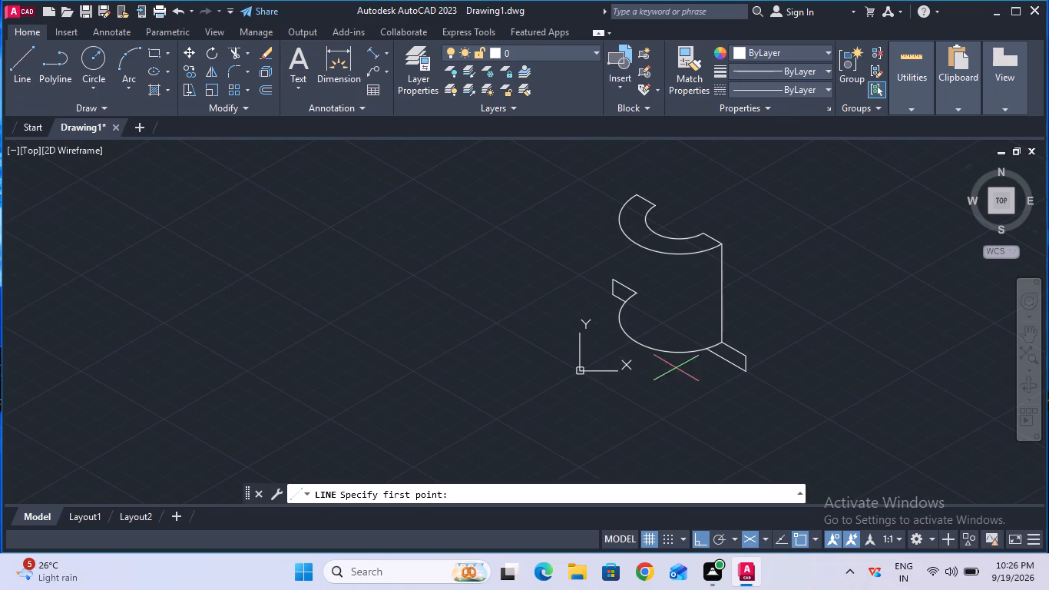
left_click(742, 371)
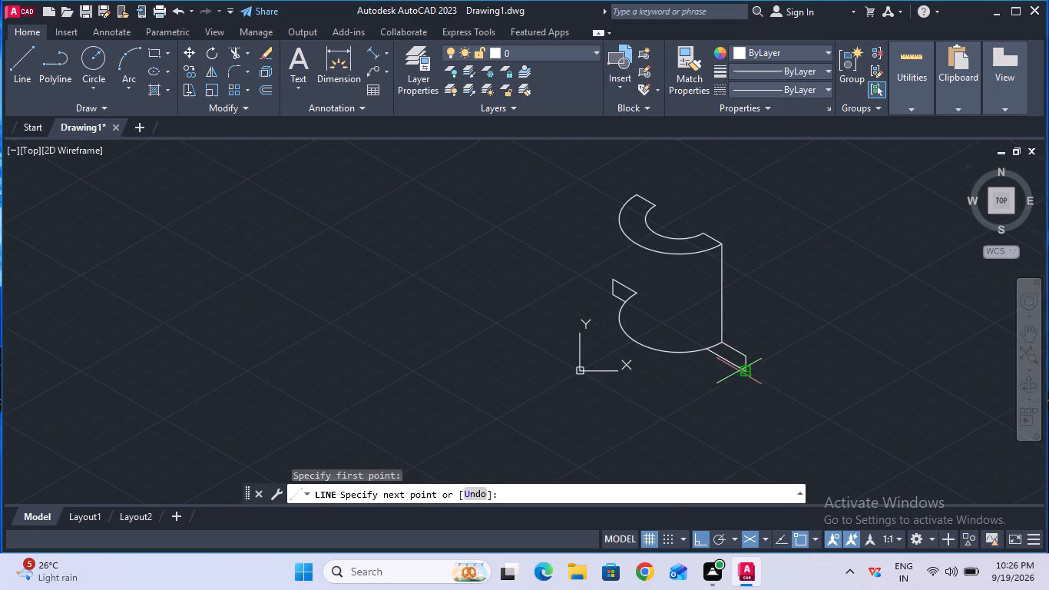
type("66")
key("Return")
key("Escape")
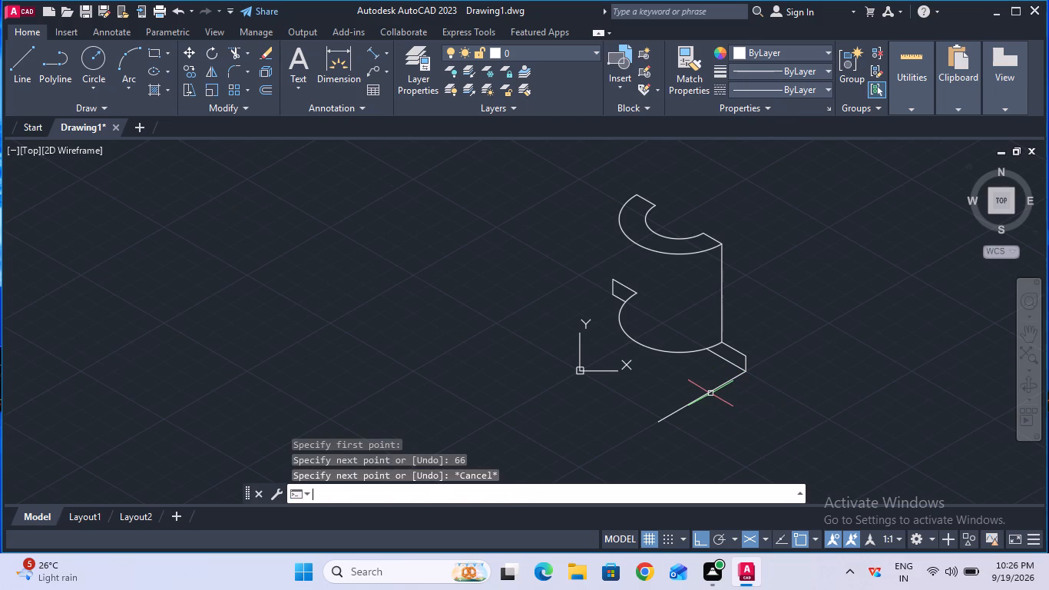
Draw a parallel 66 mm line at 210° from the upper corner of the same short edge.
left_click(32, 85)
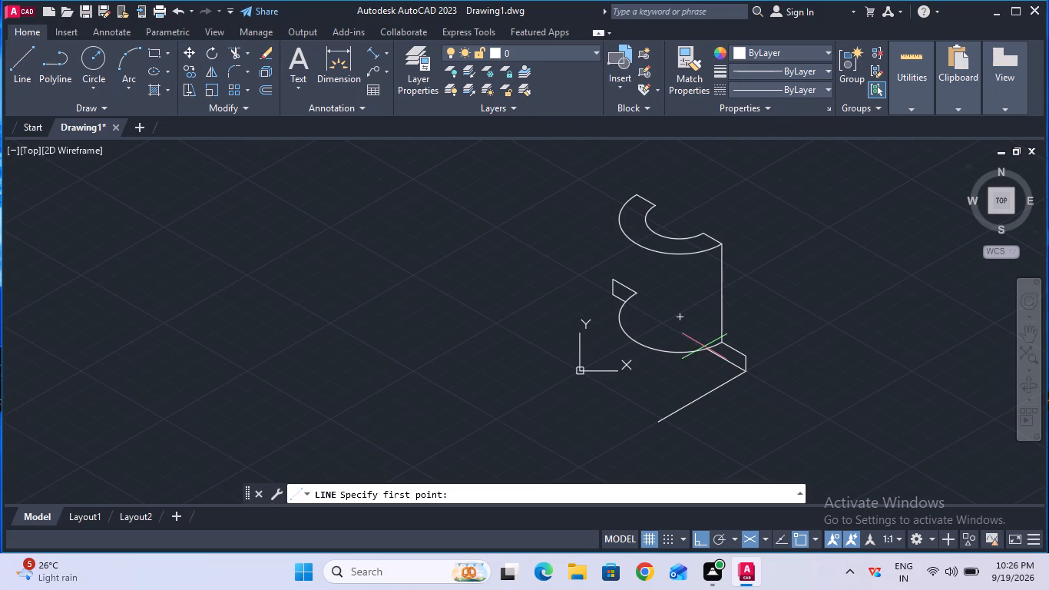
left_click(745, 359)
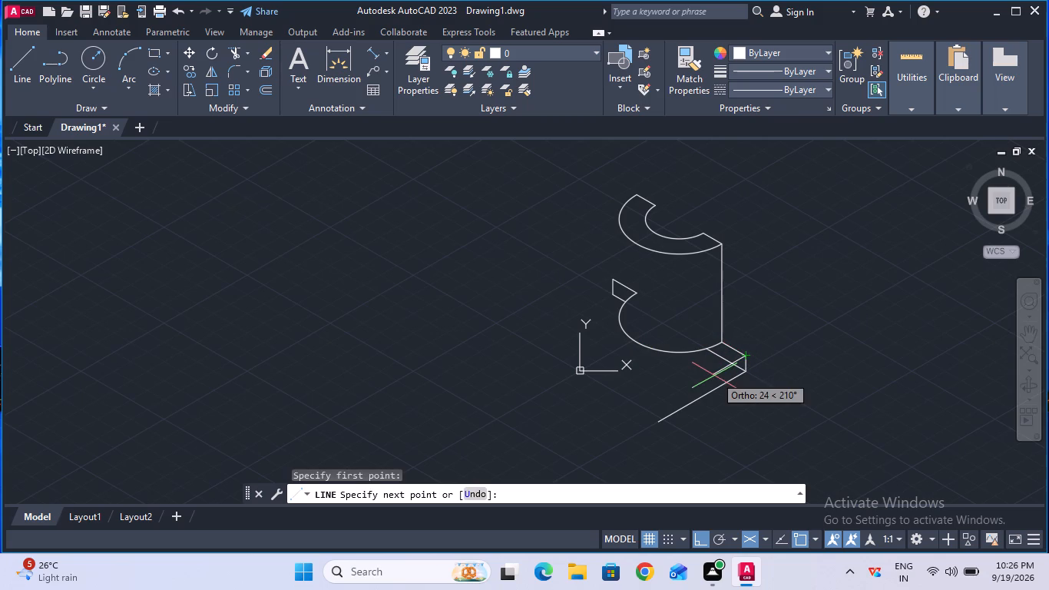
type("66")
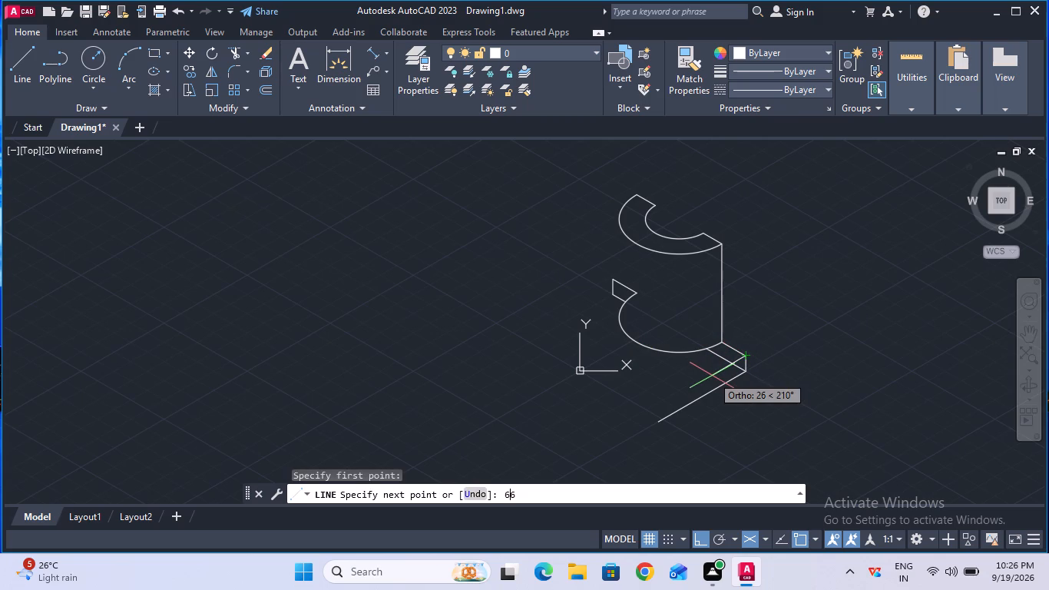
key("Return")
key("Escape")
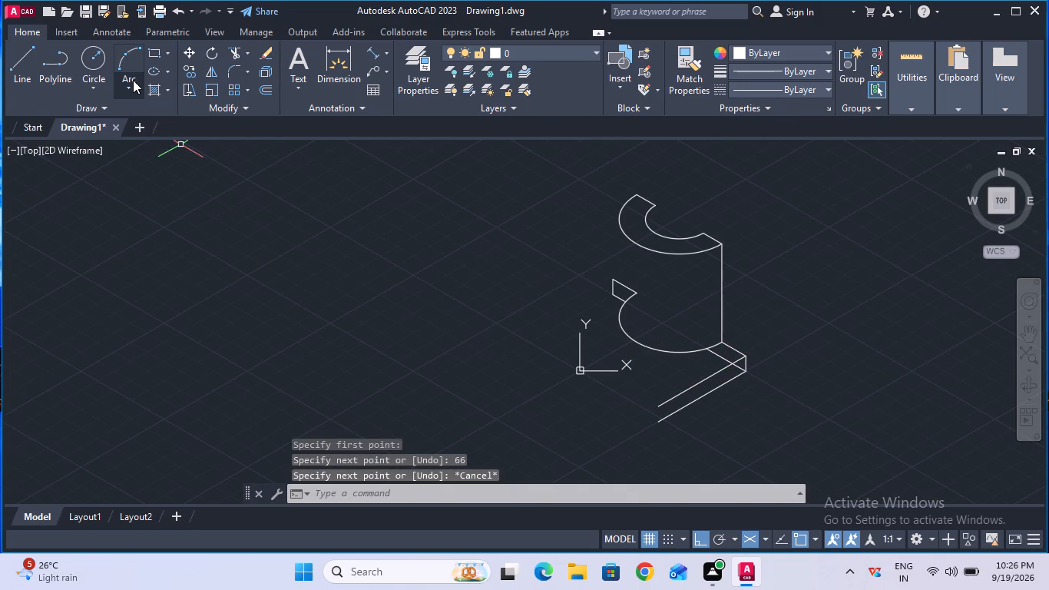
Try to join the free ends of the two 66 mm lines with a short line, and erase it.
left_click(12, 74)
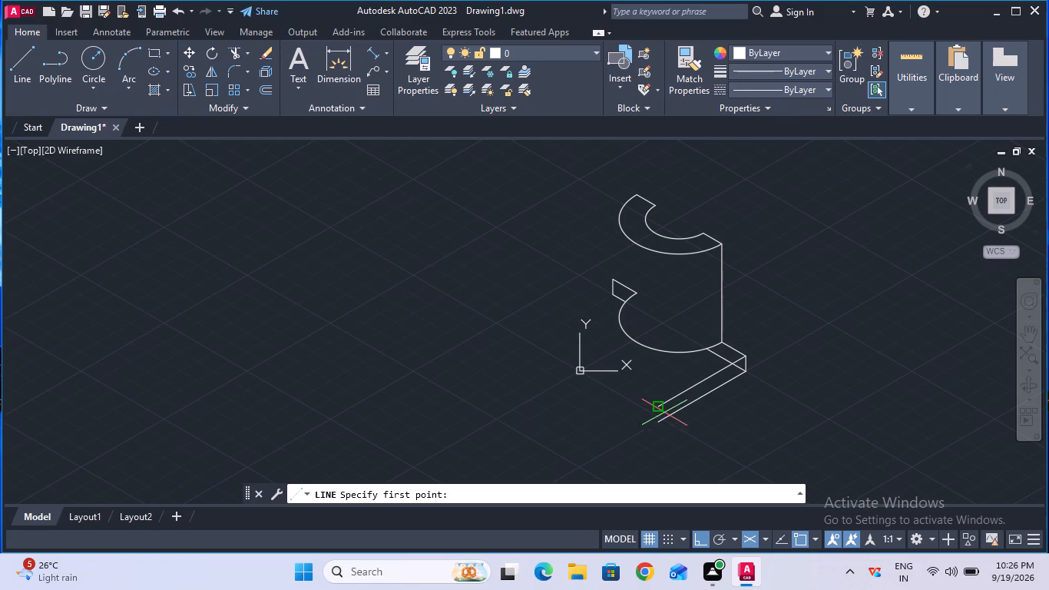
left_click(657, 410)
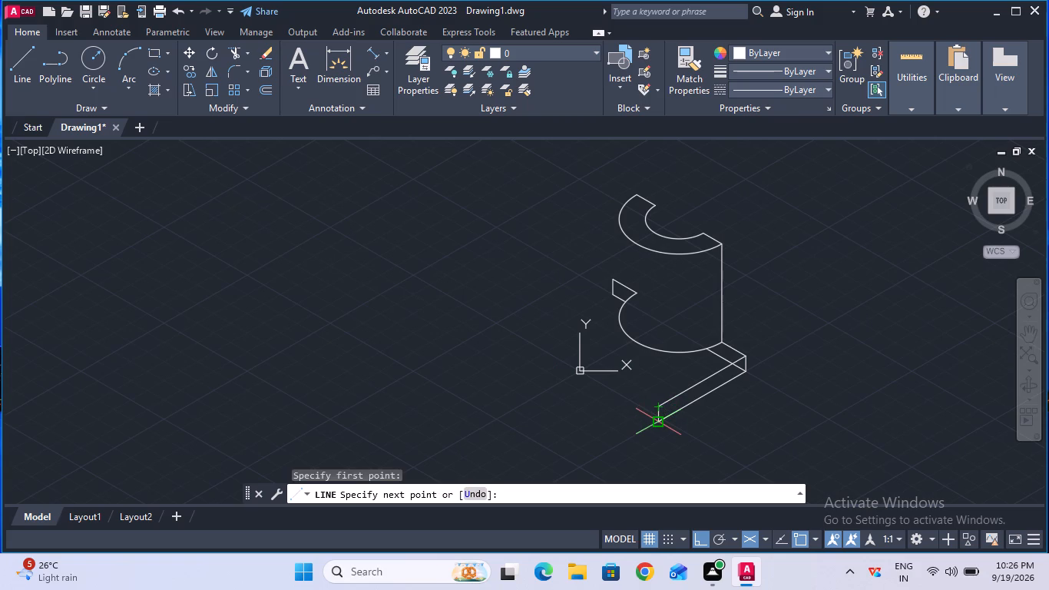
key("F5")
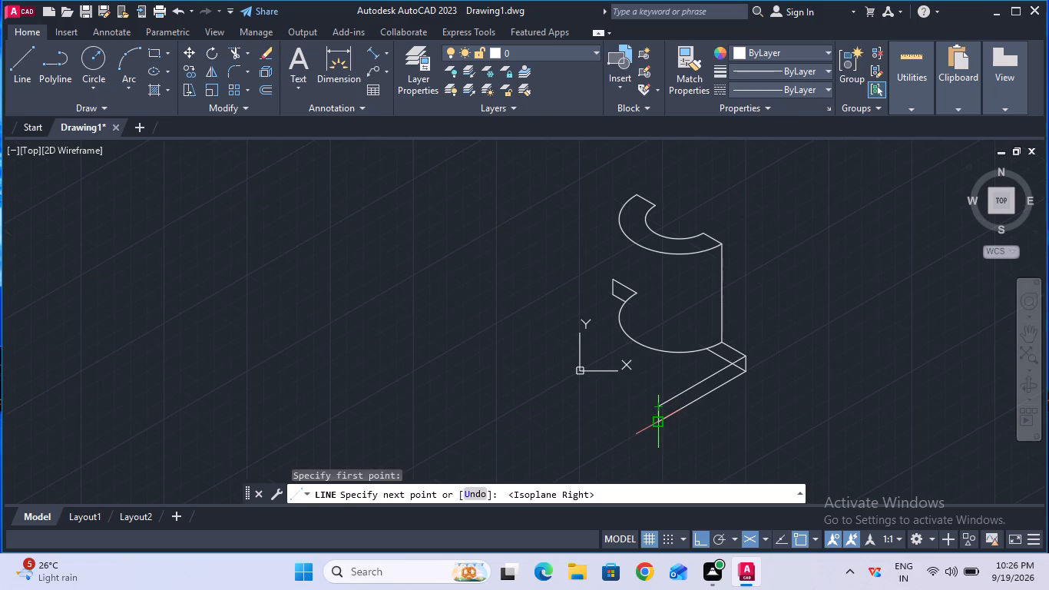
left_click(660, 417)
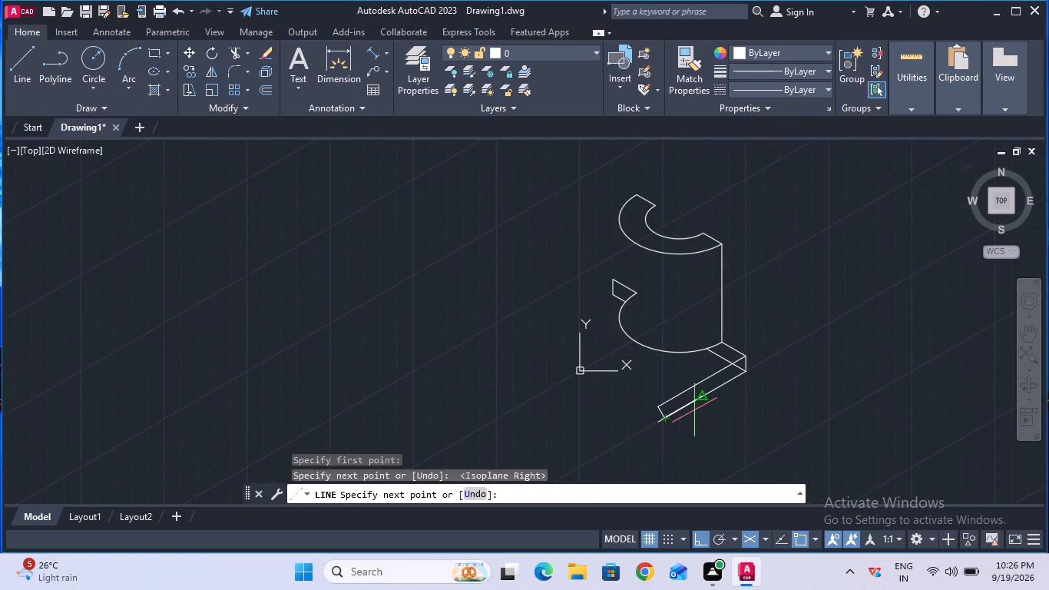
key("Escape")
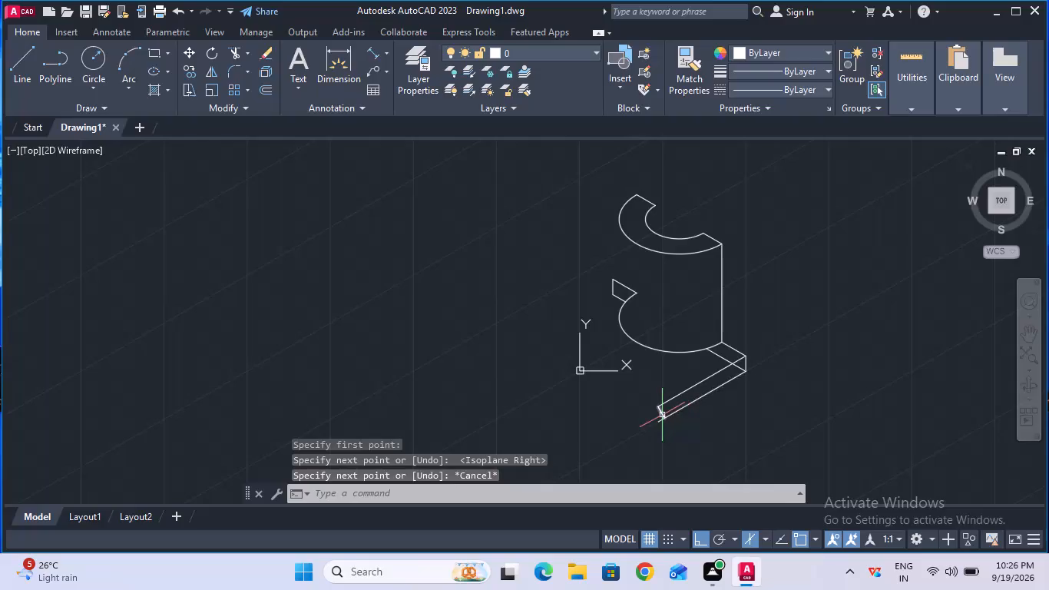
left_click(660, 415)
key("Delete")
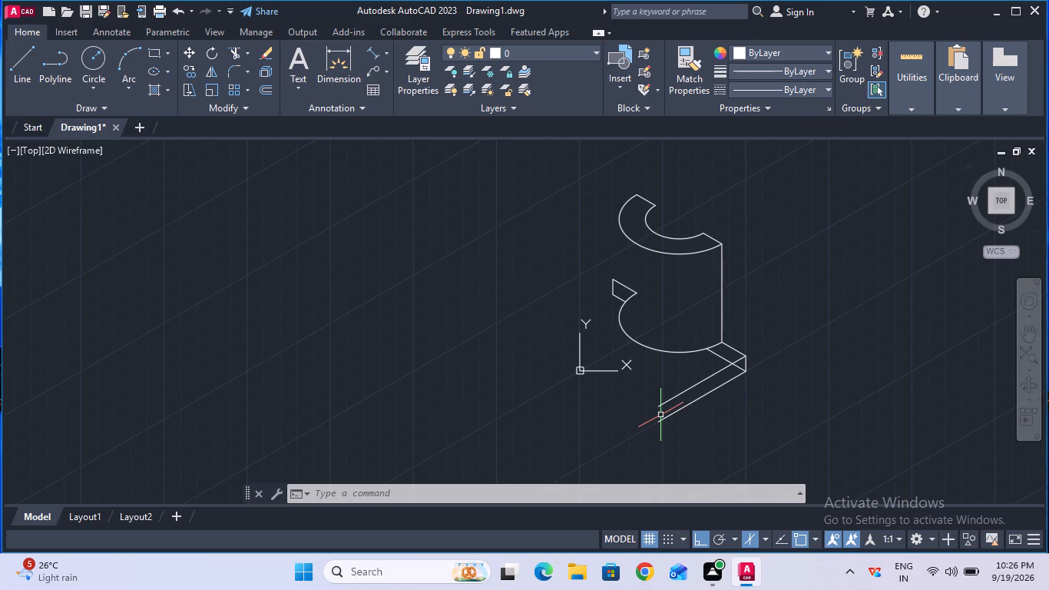
Draw a short vertical line joining the free ends of the two 66 mm lines.
left_click(32, 80)
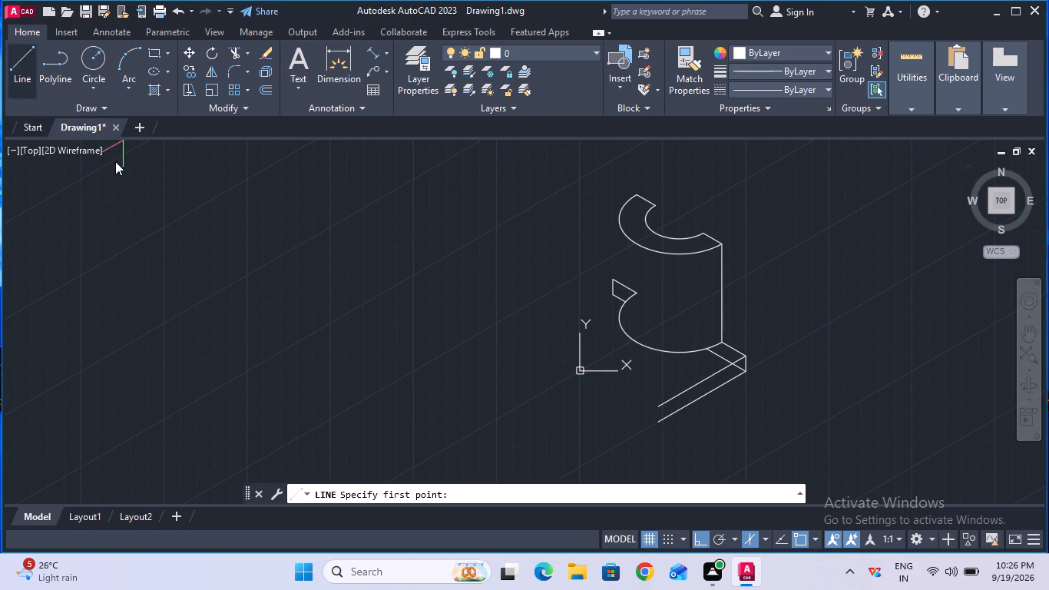
left_click(660, 407)
left_click(658, 423)
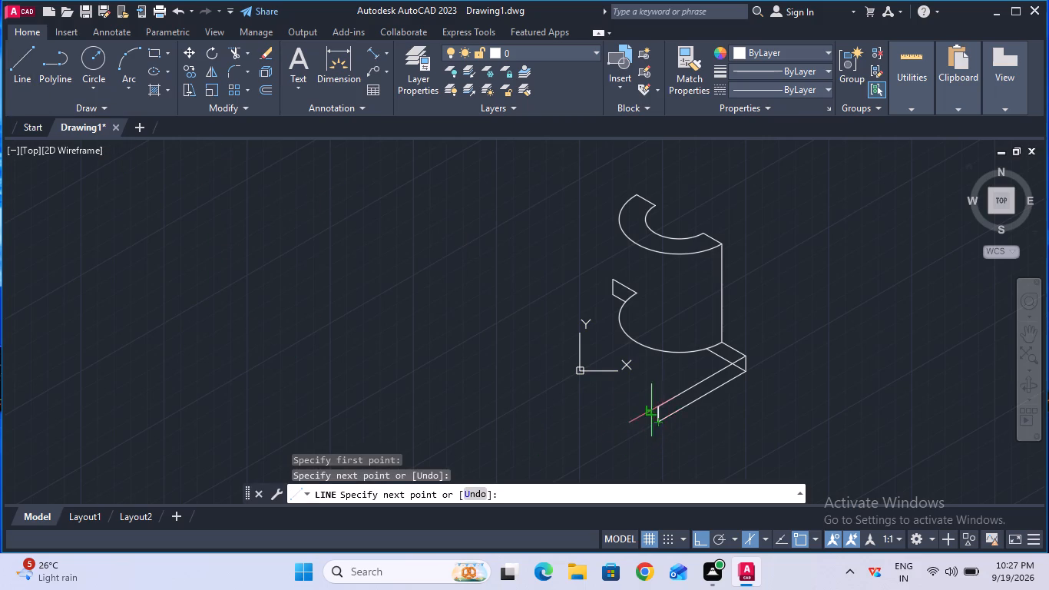
key("Escape")
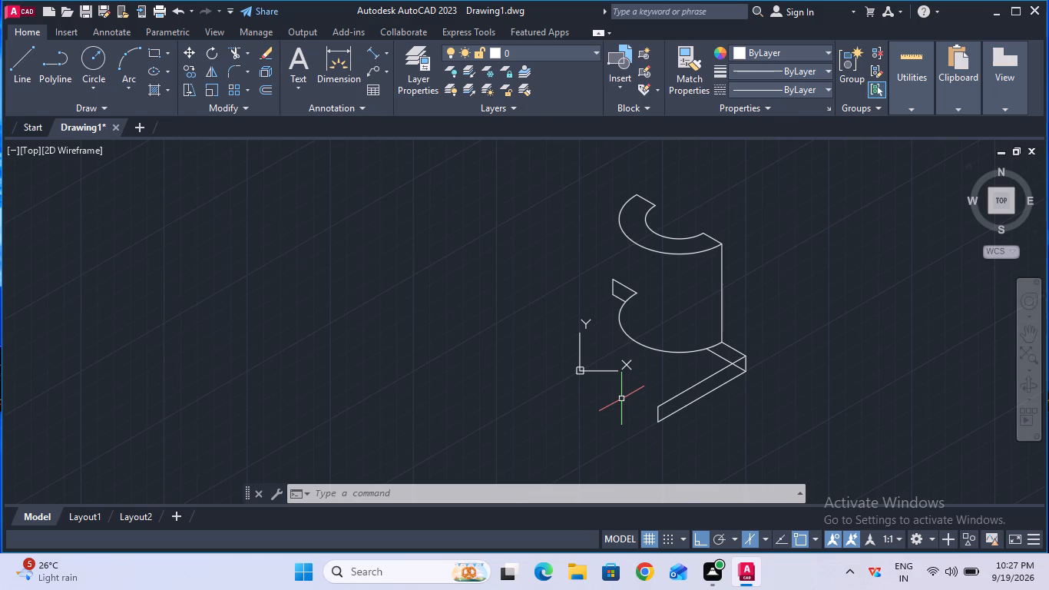
Trim away the two pieces of the lower long edge hidden behind the 66 mm side face at its near short edge.
left_click(236, 55)
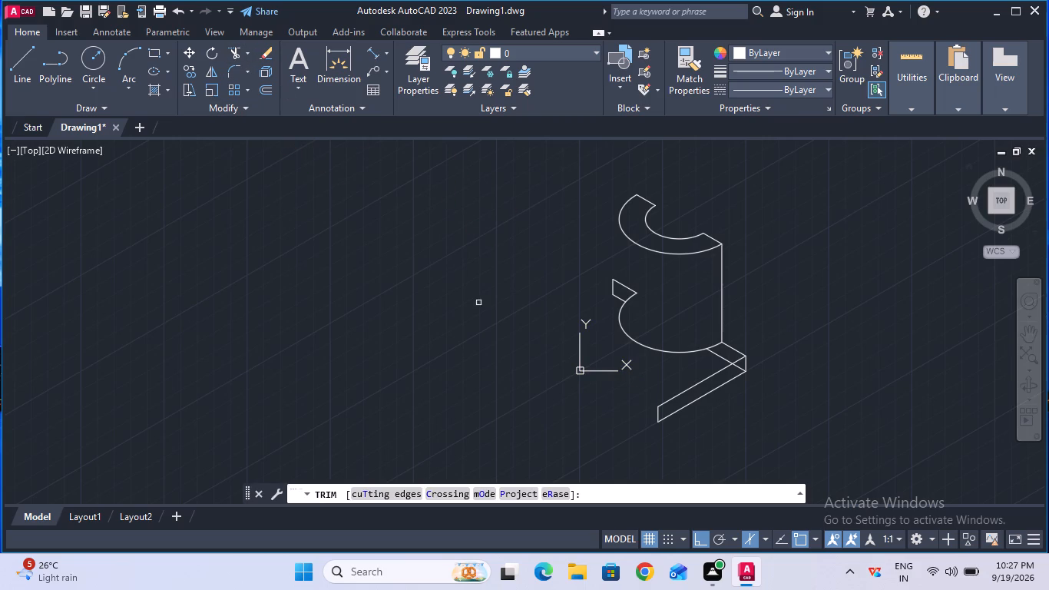
left_click(717, 356)
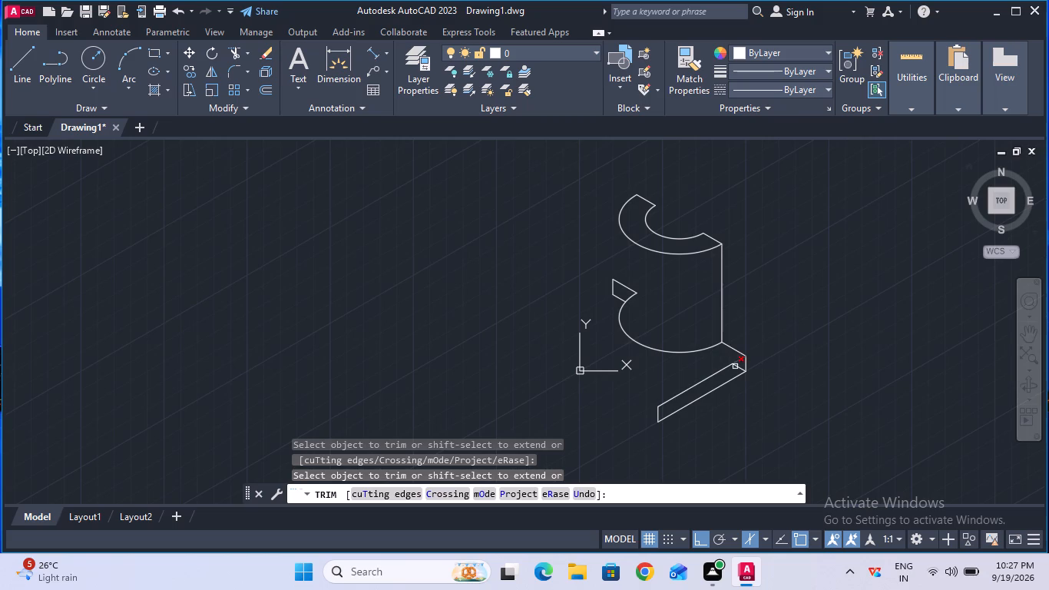
left_click(740, 369)
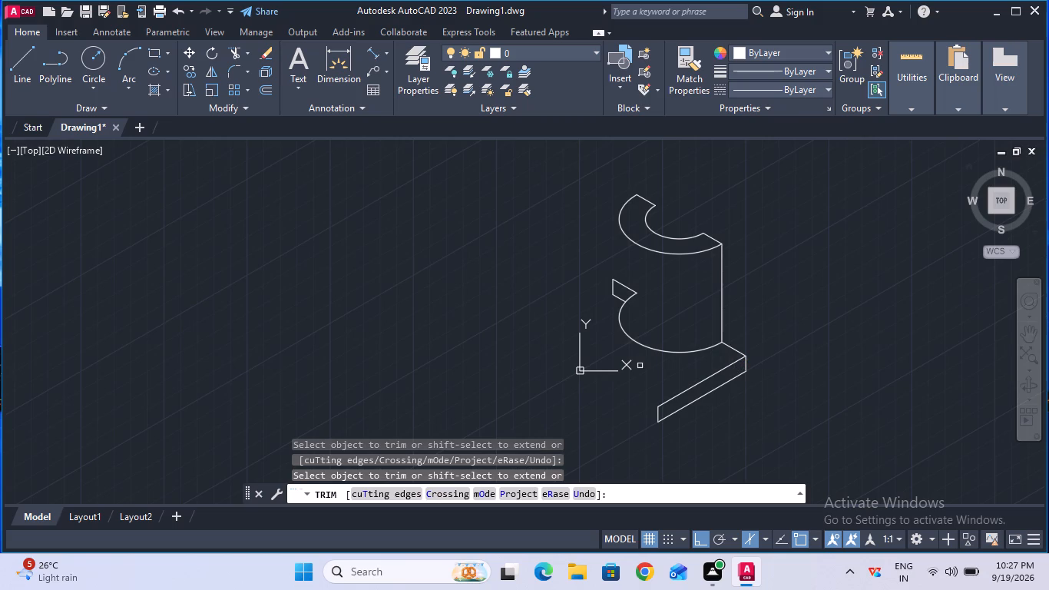
key("Escape")
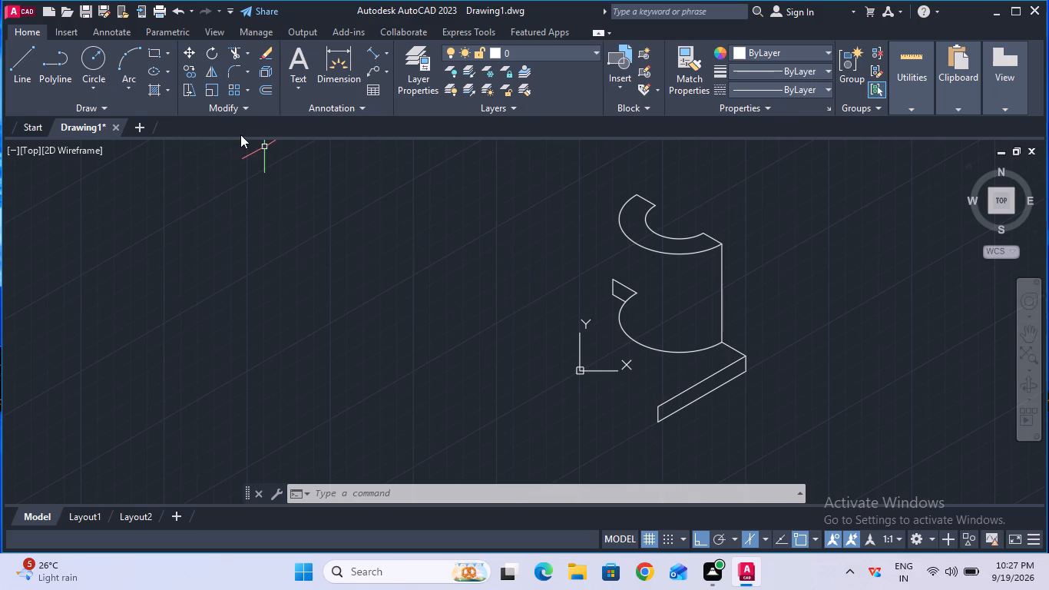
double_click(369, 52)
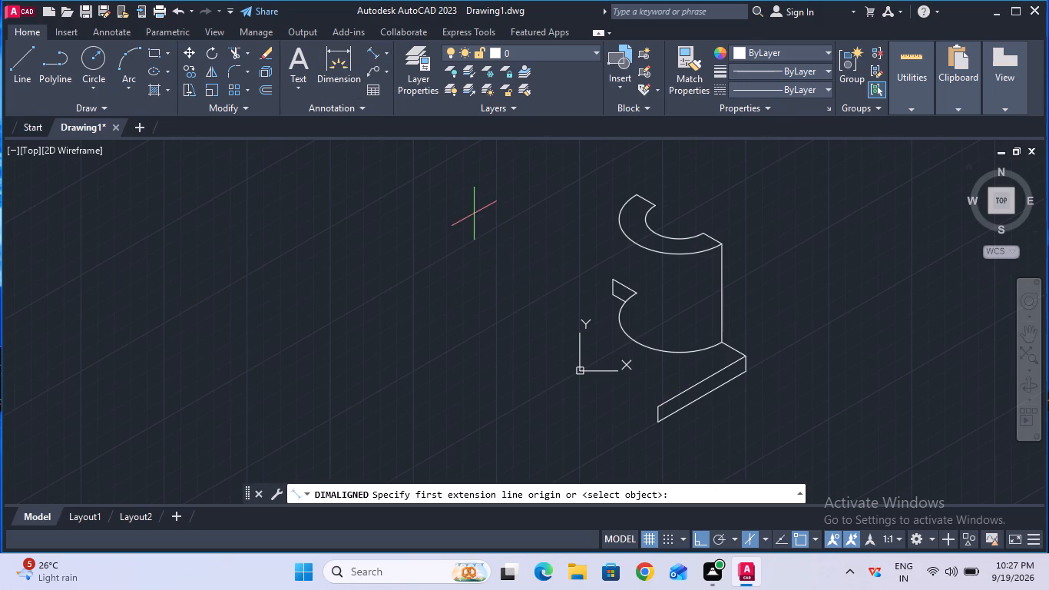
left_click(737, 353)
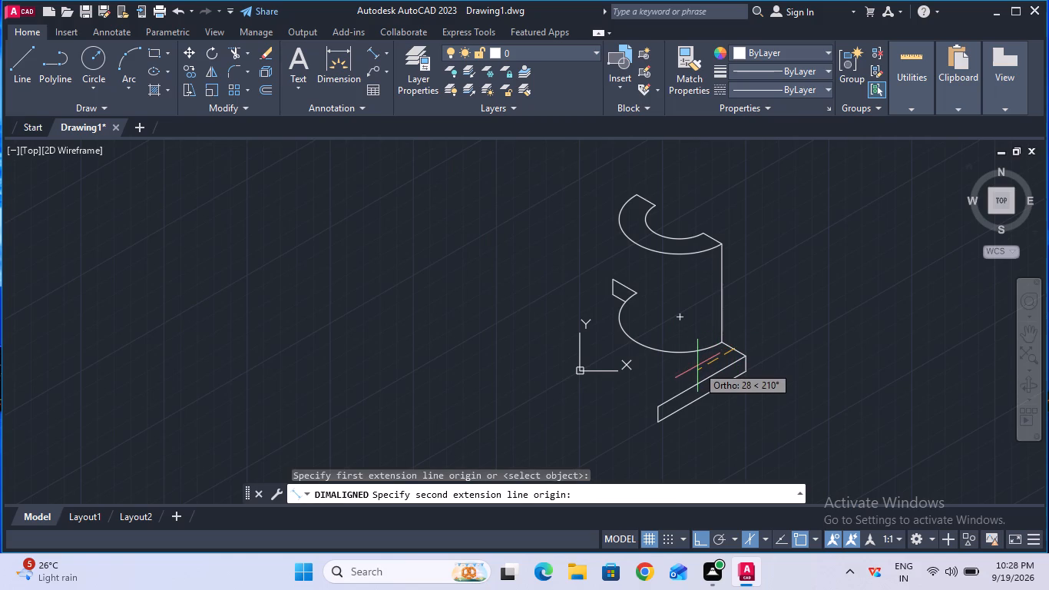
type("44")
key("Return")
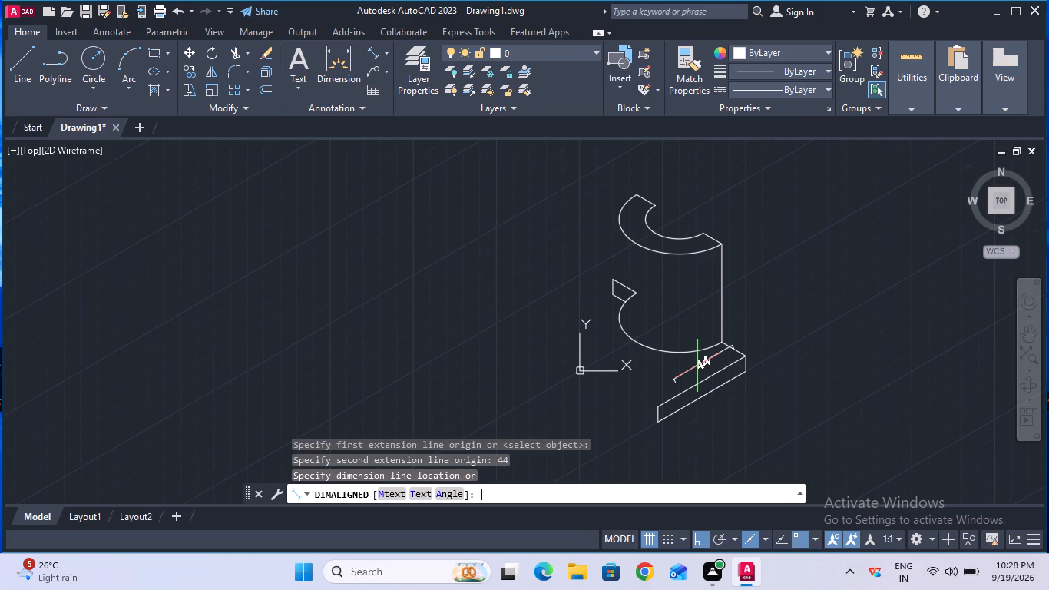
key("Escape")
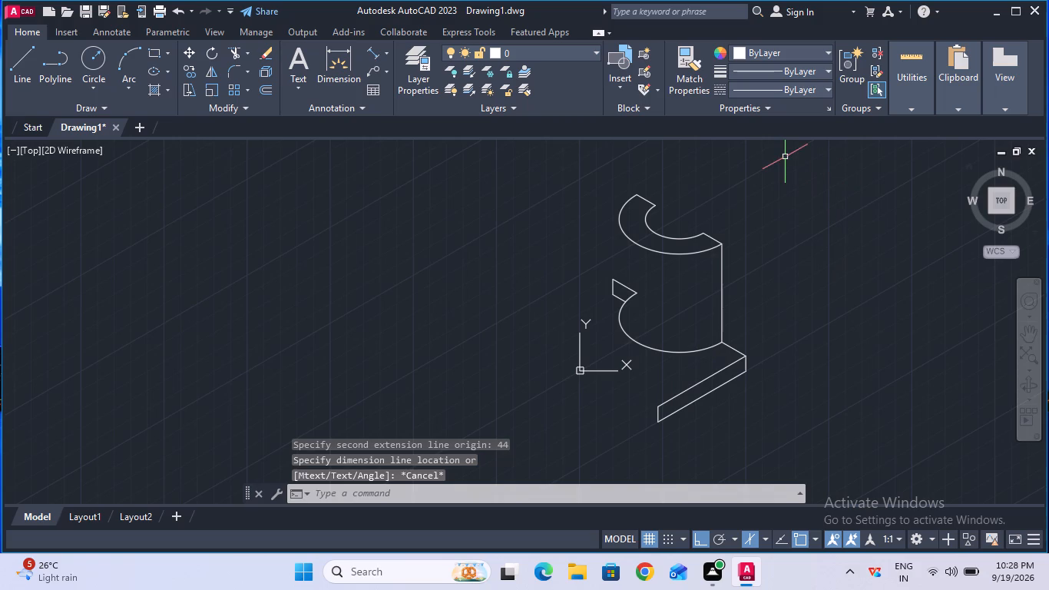
Draw a 44 mm CENTER-linetype line at 210° from the midpoint of the upper edge segment between the base outer arc and the near corner.
left_click(781, 93)
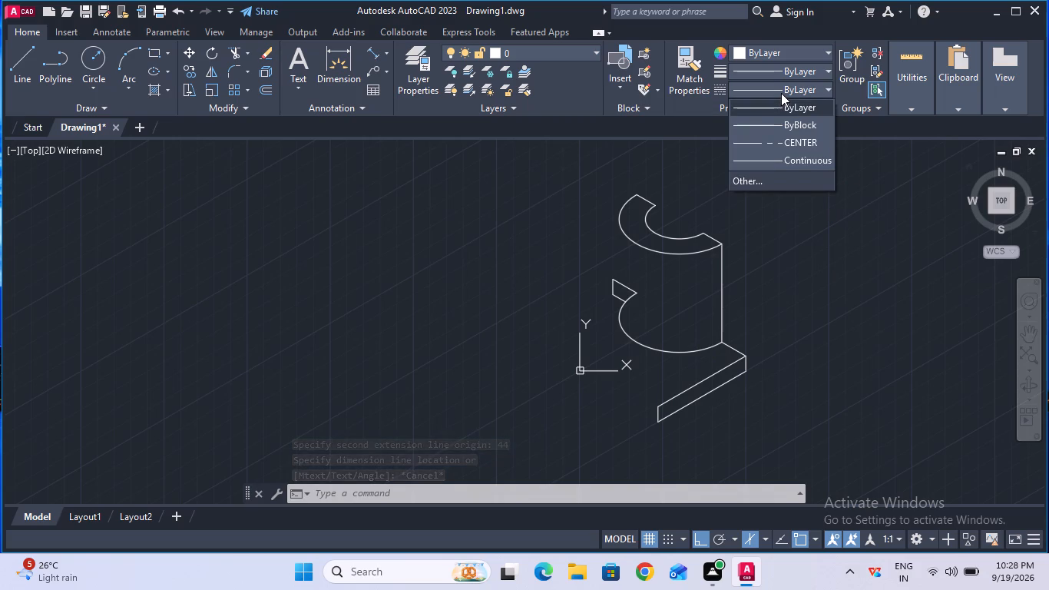
left_click(782, 142)
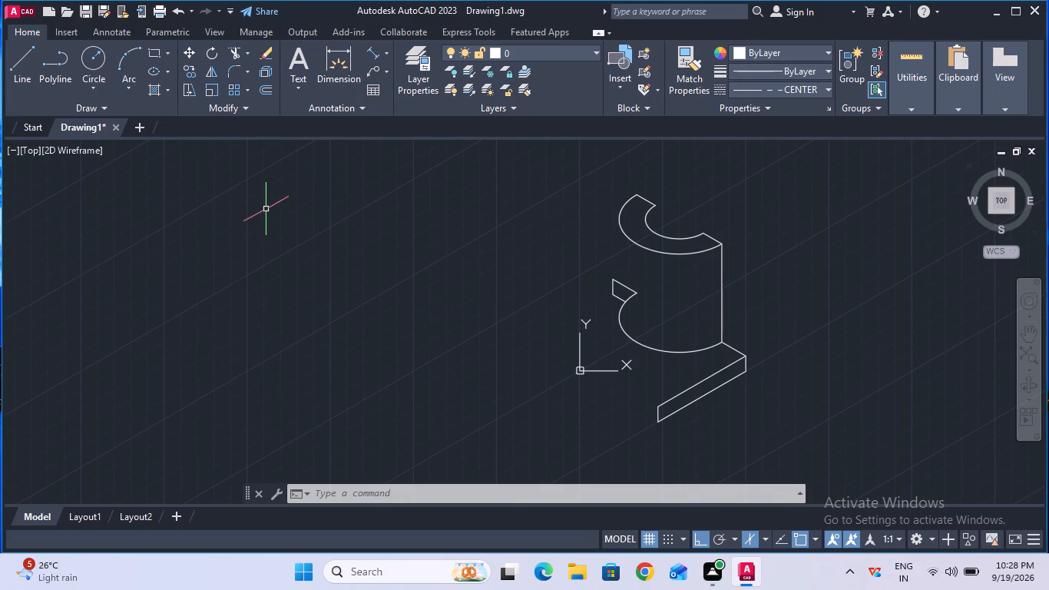
left_click(26, 66)
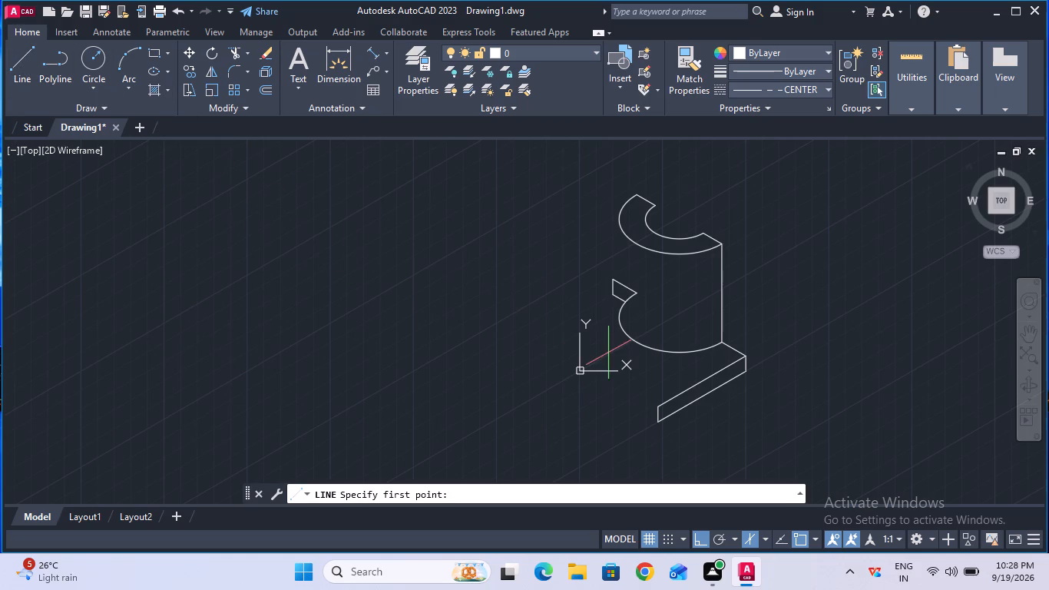
left_click(739, 346)
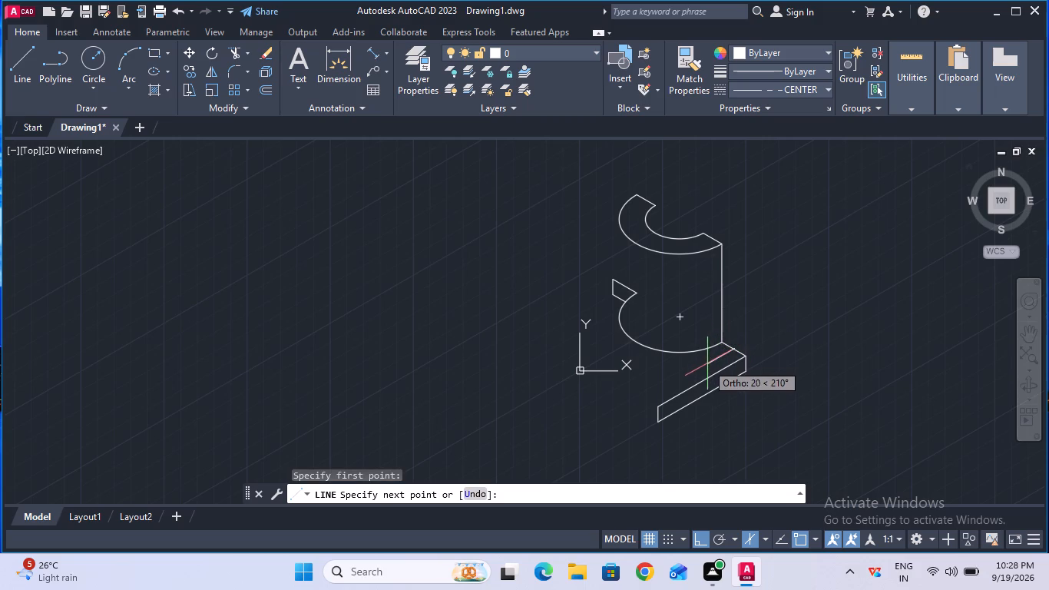
type("44")
key("Return")
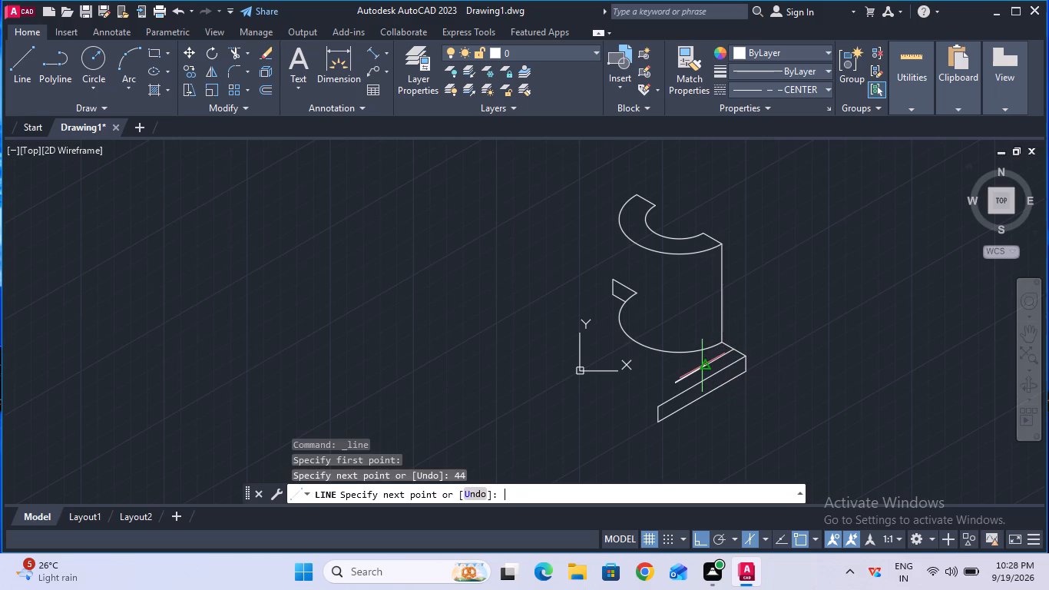
key("Escape")
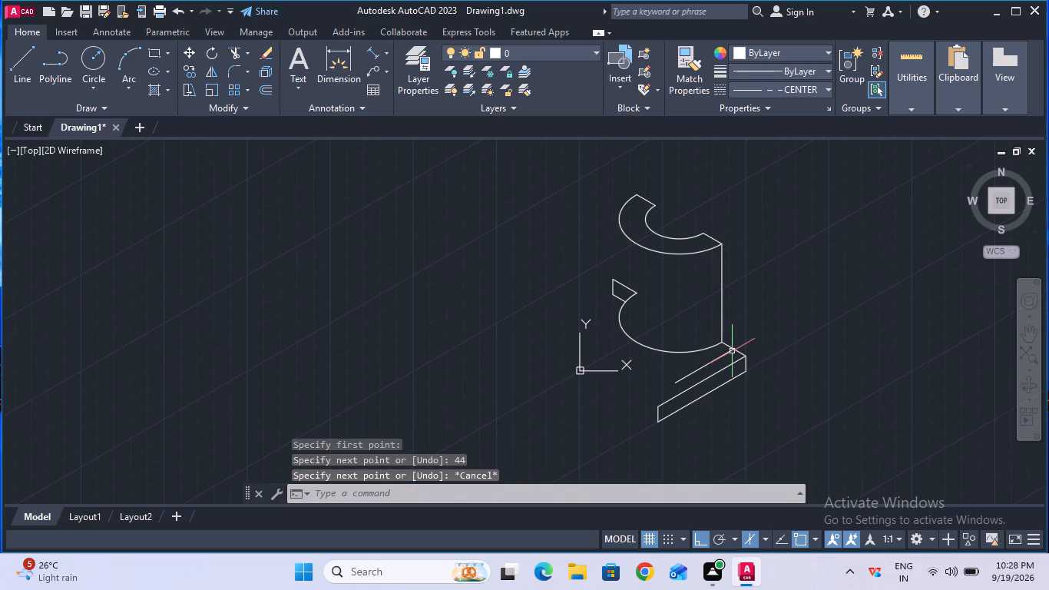
In the top isoplane, draw a 3 mm centre line from the 44 mm line's free end towards the upper 66 mm edge.
scroll(713, 353, "up", 3, "ctrl")
scroll(713, 353, "down", 3, "ctrl")
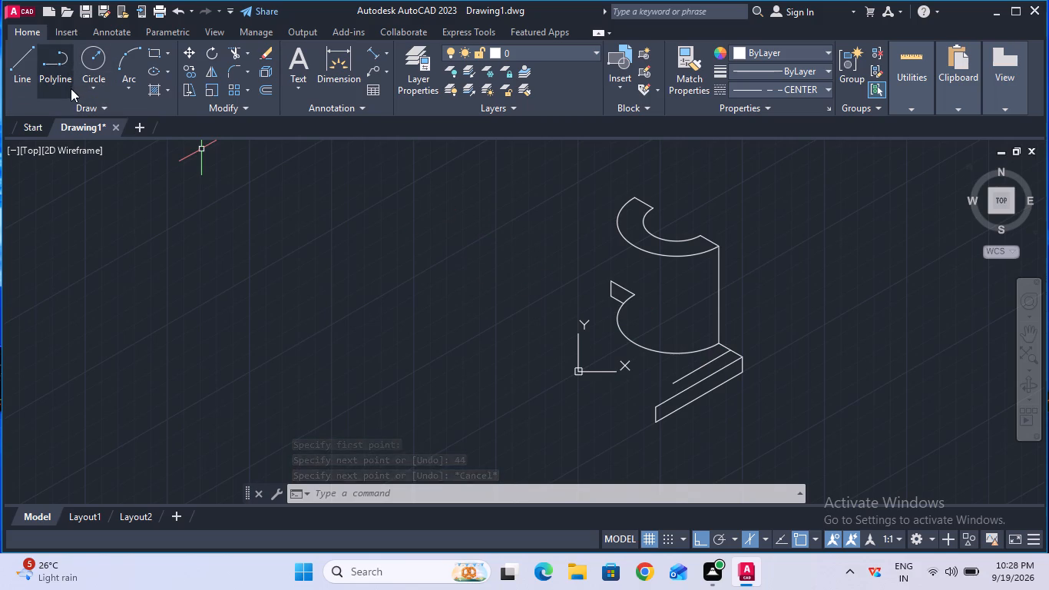
left_click(33, 78)
key("F5")
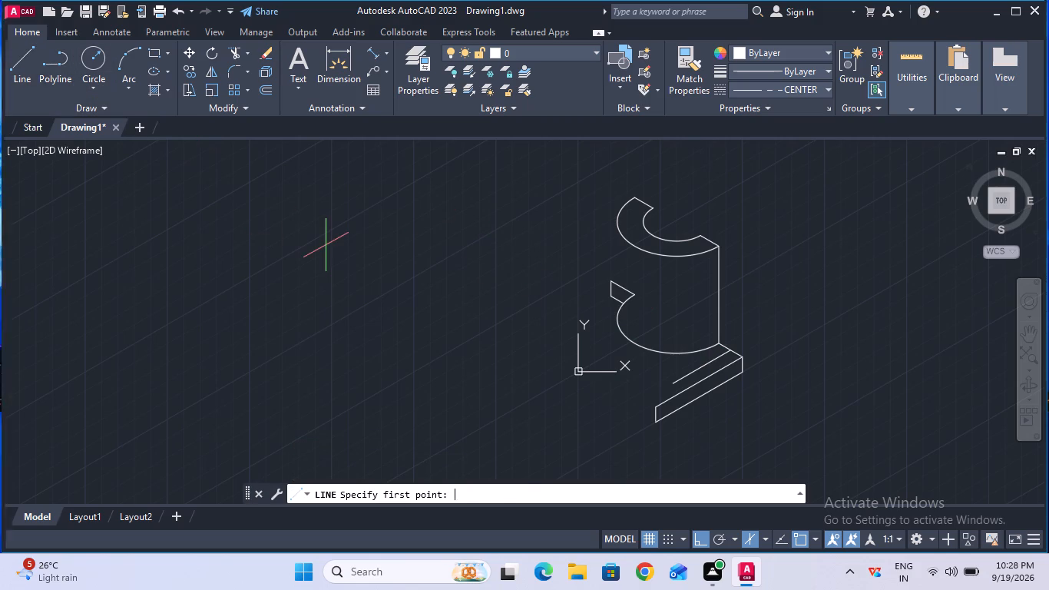
key("F5")
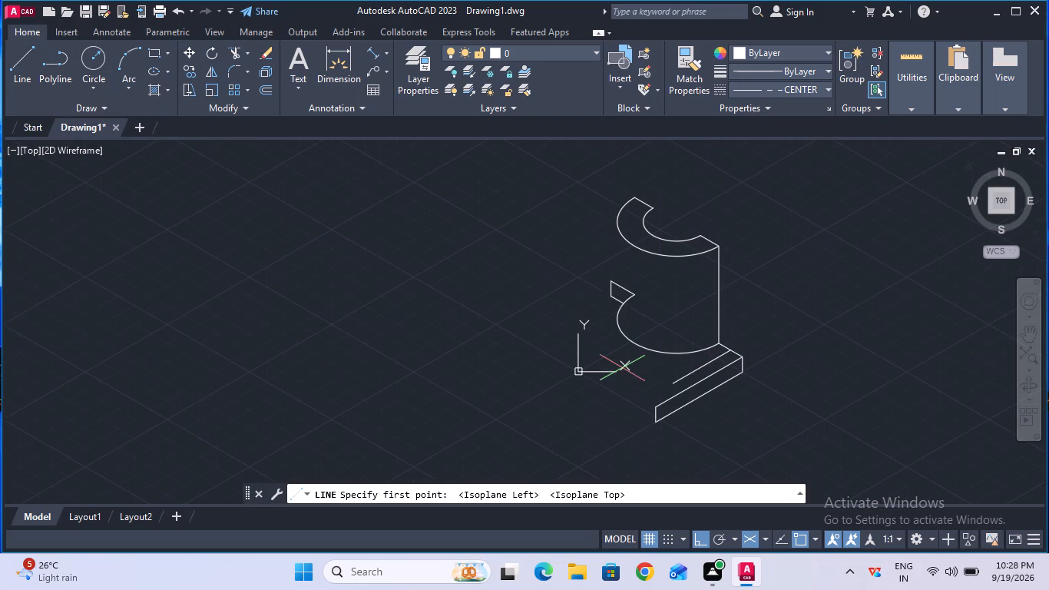
left_click(672, 384)
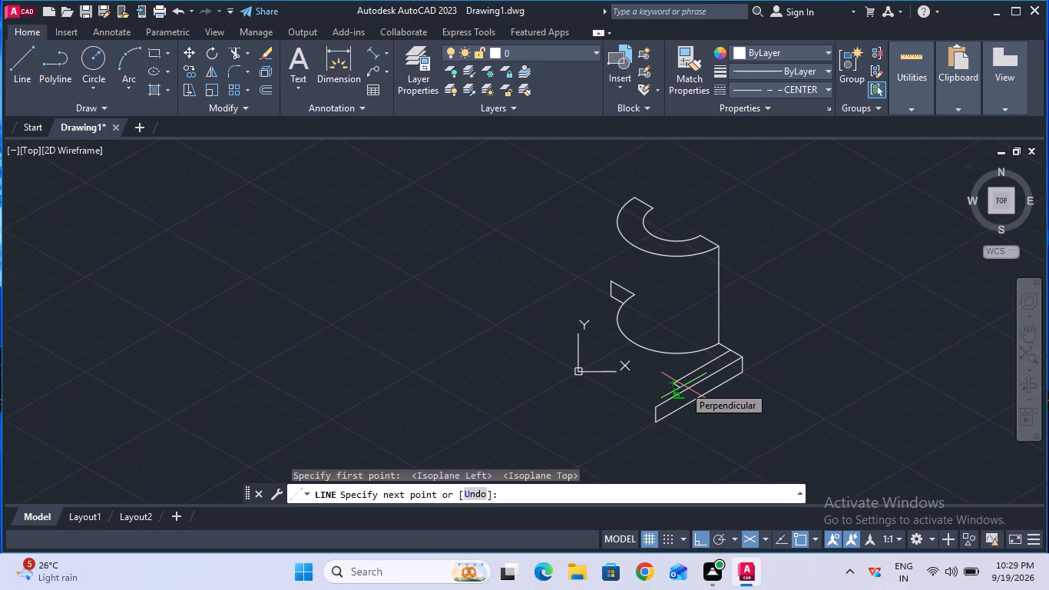
key("3")
key("Return")
key("Escape")
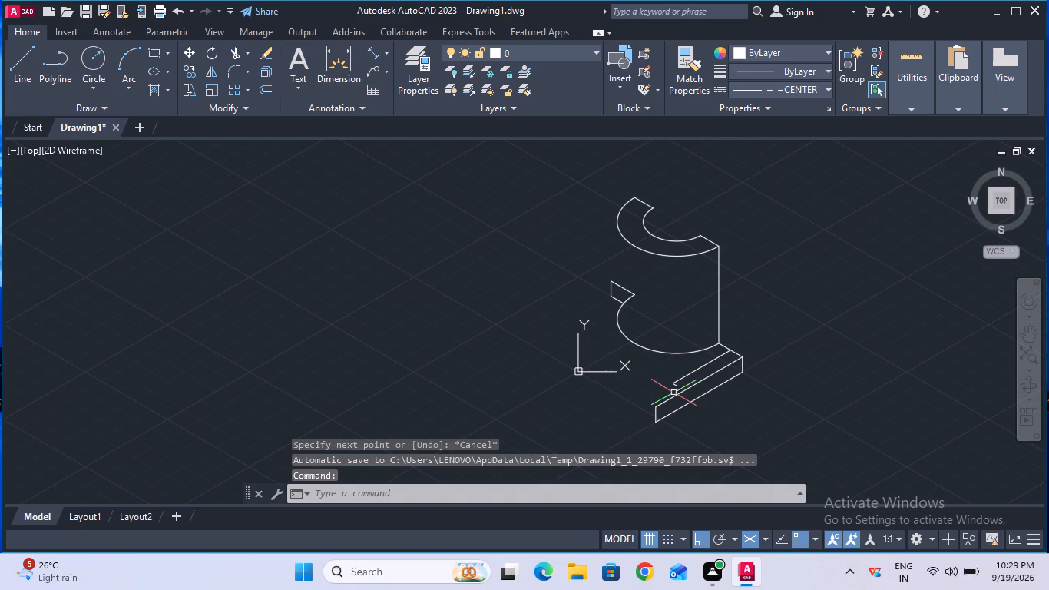
Extend the 3 mm centre line to the upper 66 mm edge of the base.
scroll(673, 393, "up", 2, "ctrl")
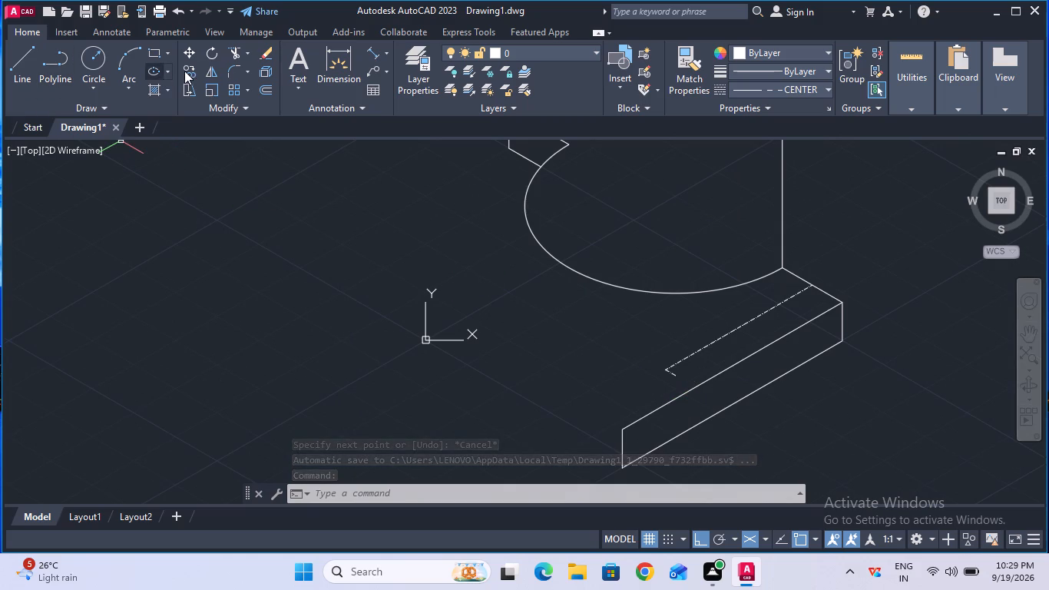
left_click(250, 56)
left_click(256, 107)
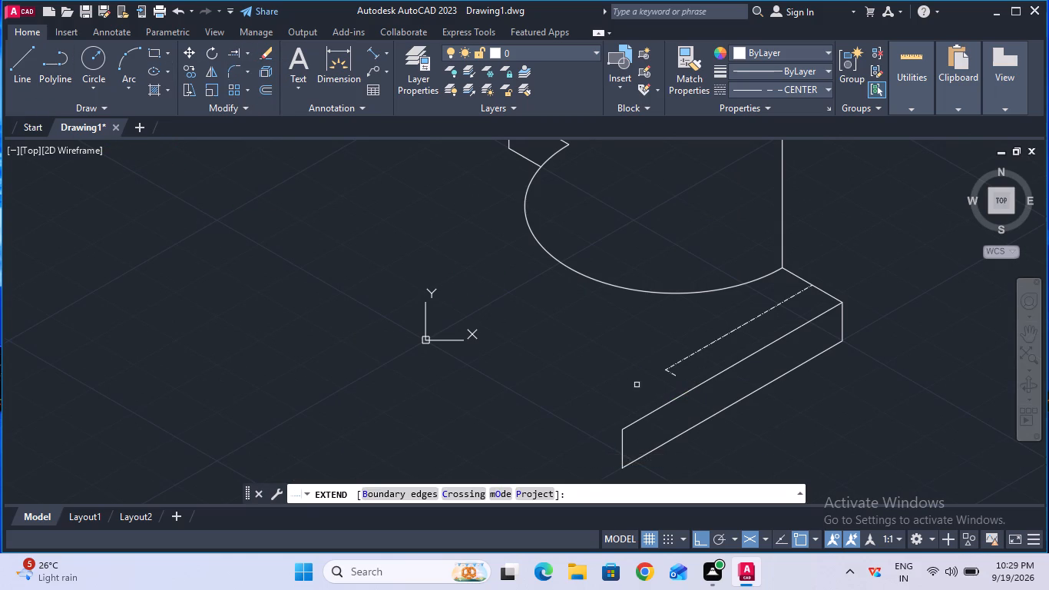
left_click(674, 376)
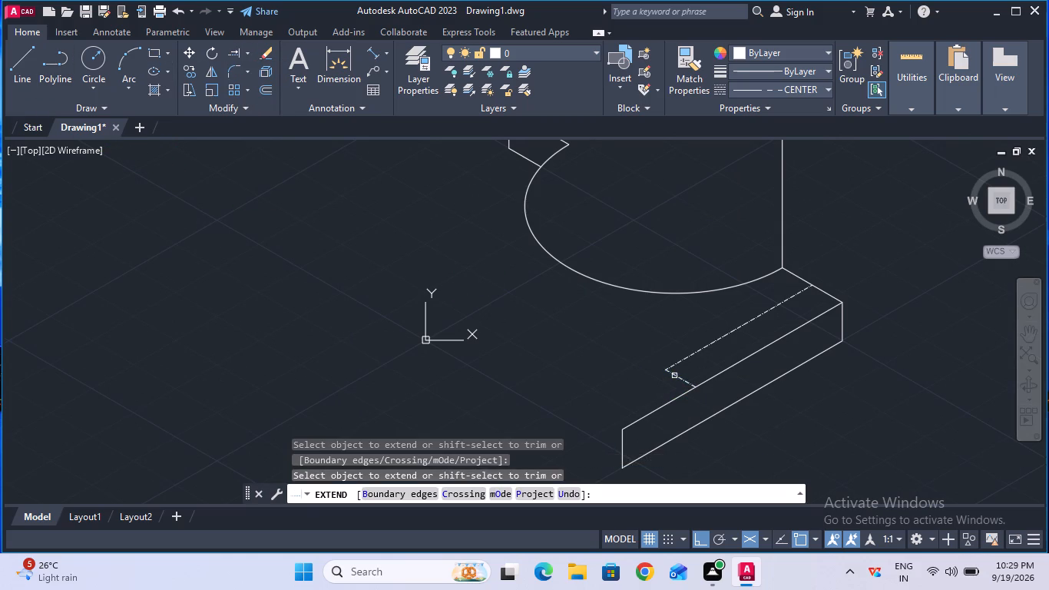
key("Escape")
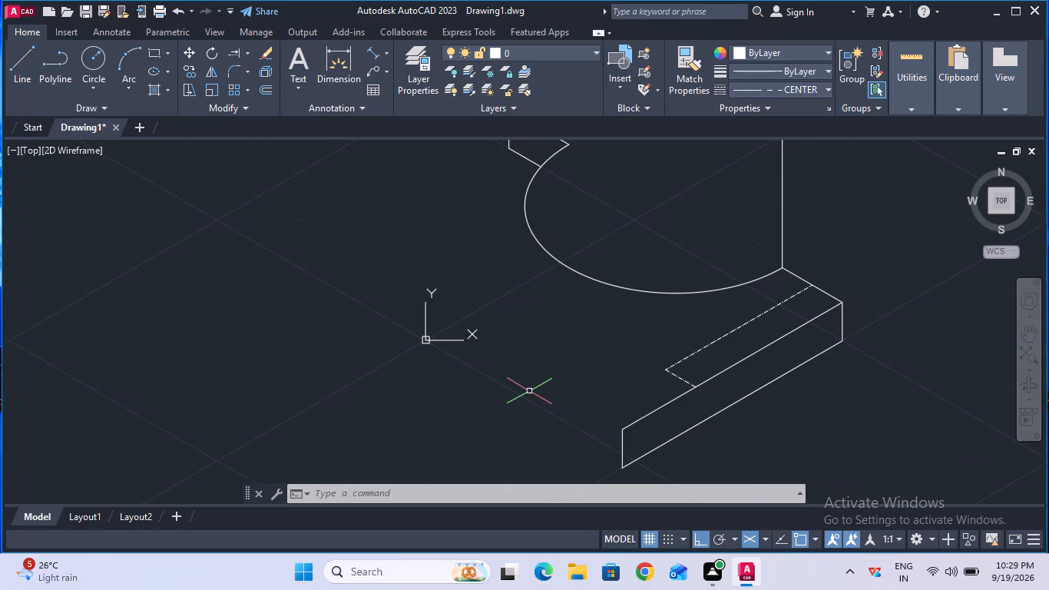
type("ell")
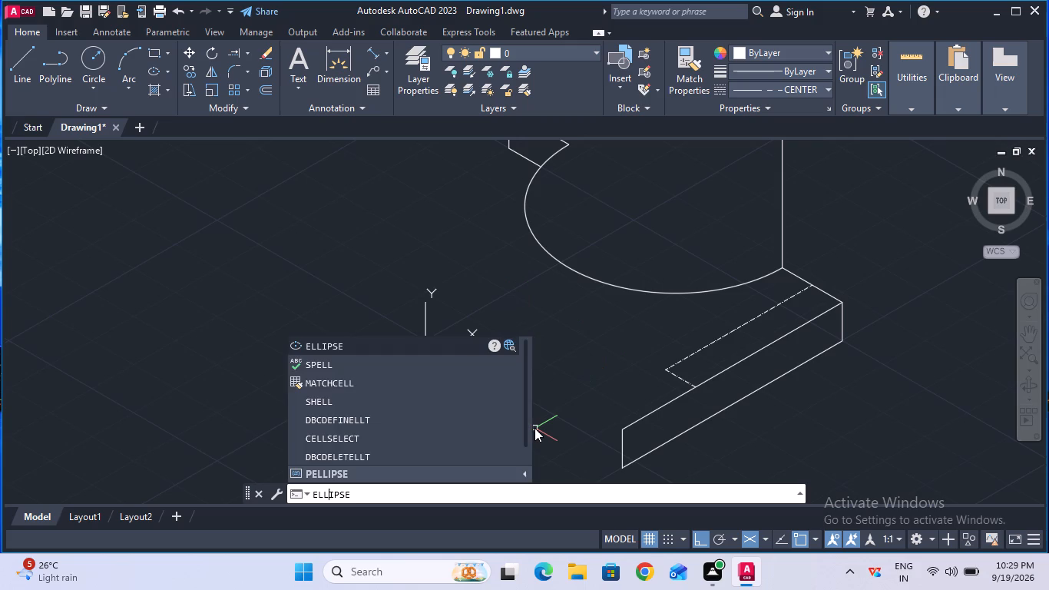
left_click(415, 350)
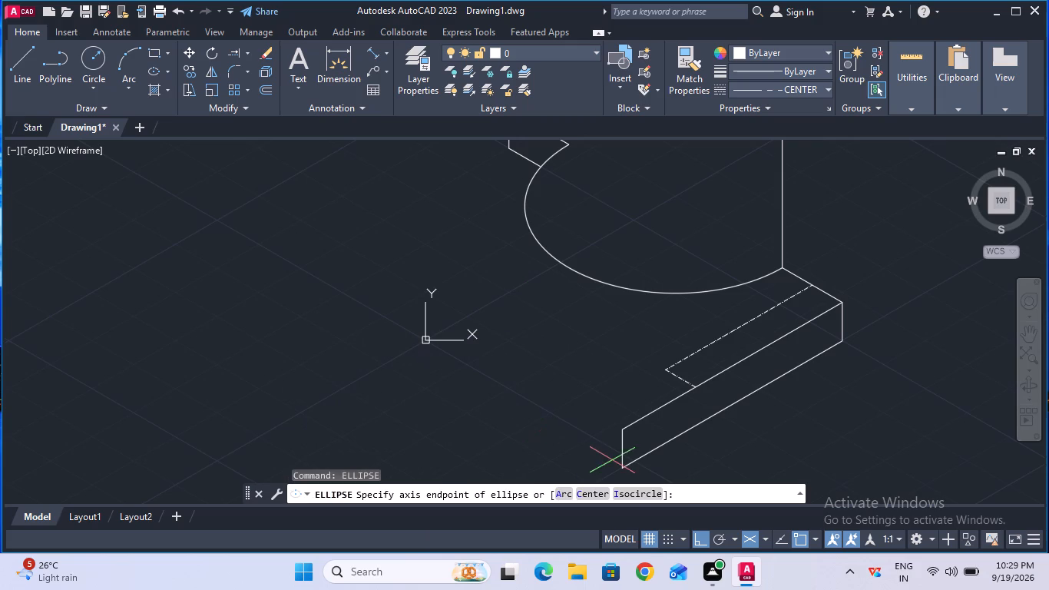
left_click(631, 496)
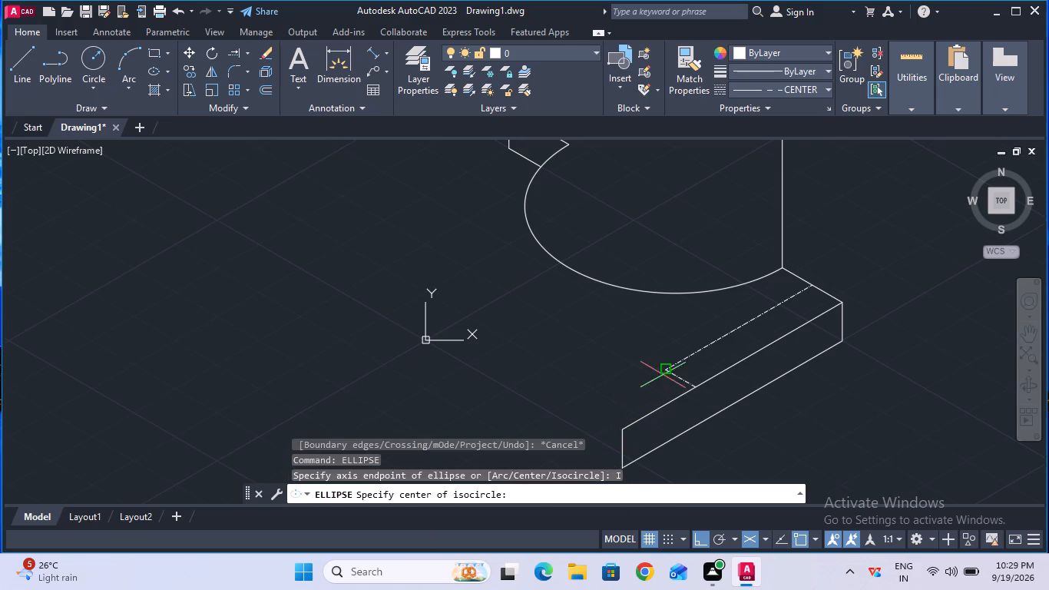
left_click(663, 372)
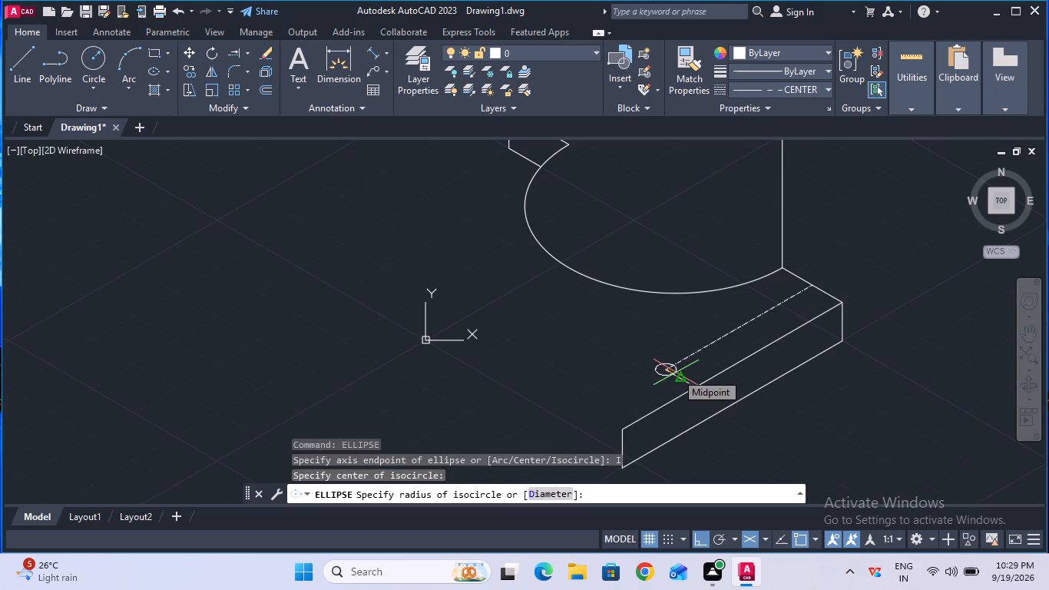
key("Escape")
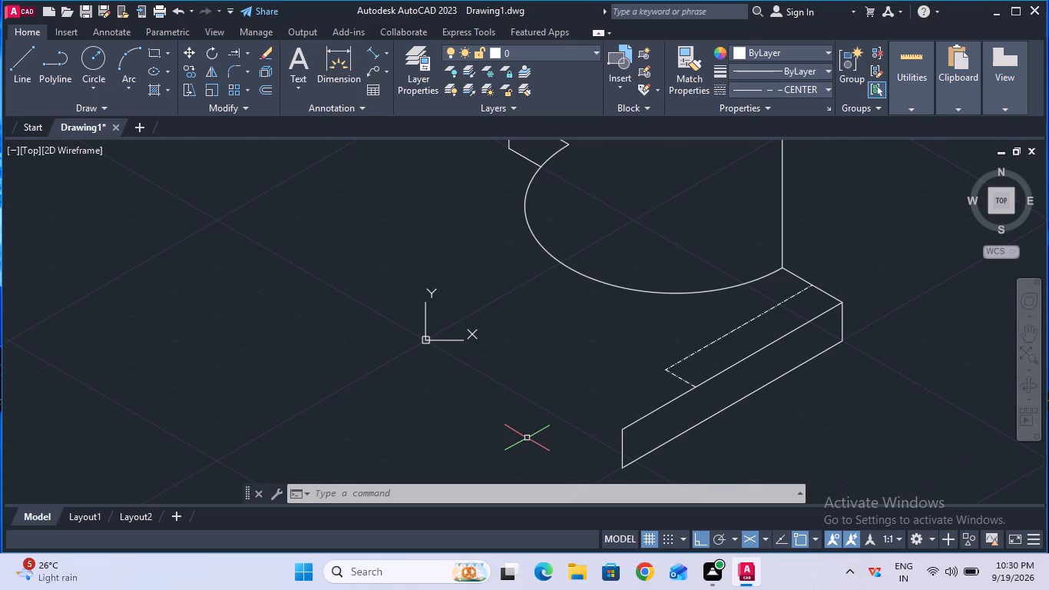
Draw an isocircle of radius 7.5 mm in the top isoplane, centred where the two centre lines meet.
left_click(429, 484)
type("ell")
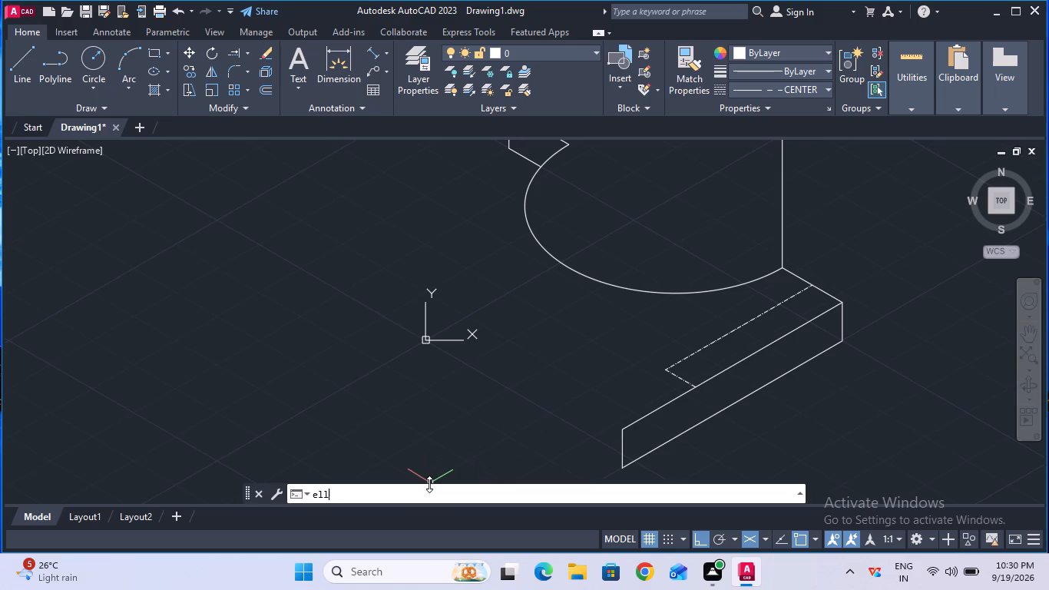
left_click(396, 340)
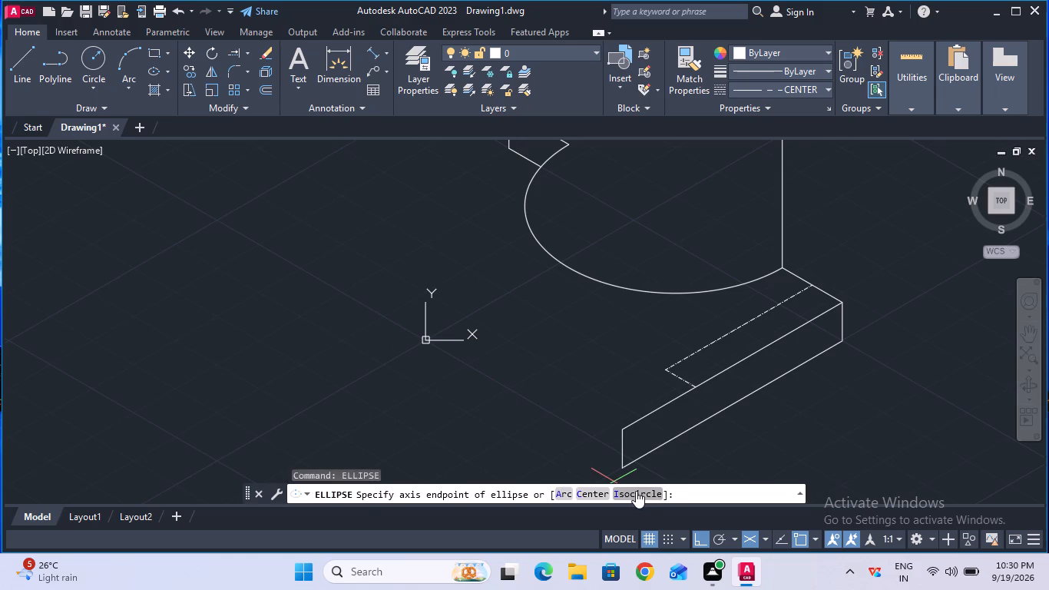
left_click(636, 491)
left_click(664, 367)
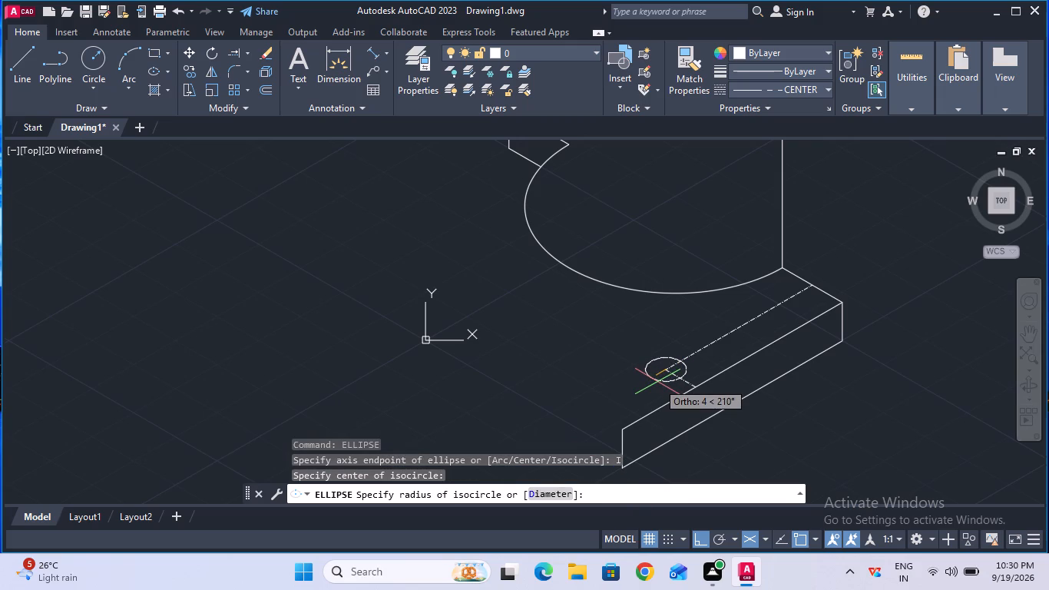
type("7.")
key("5")
key("Return")
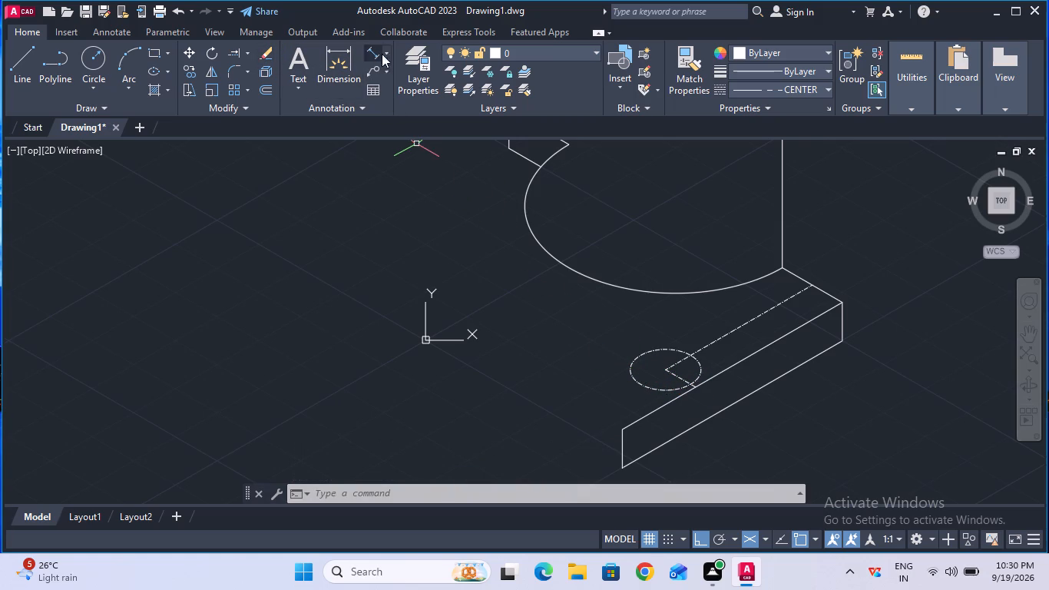
Extend both centre lines past their meeting point to the far side of the isocircle.
left_click(233, 51)
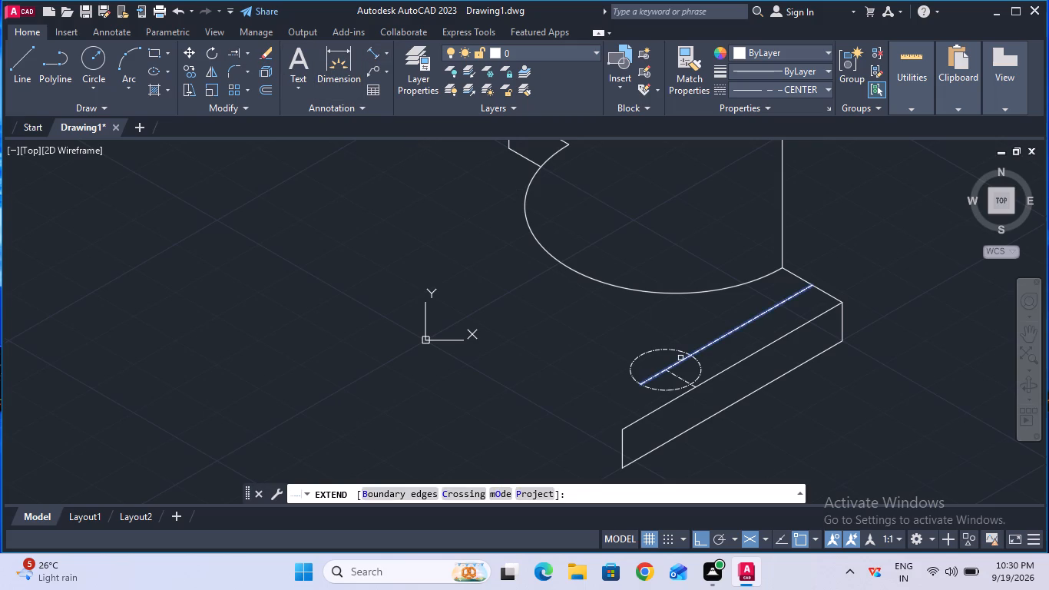
left_click(680, 358)
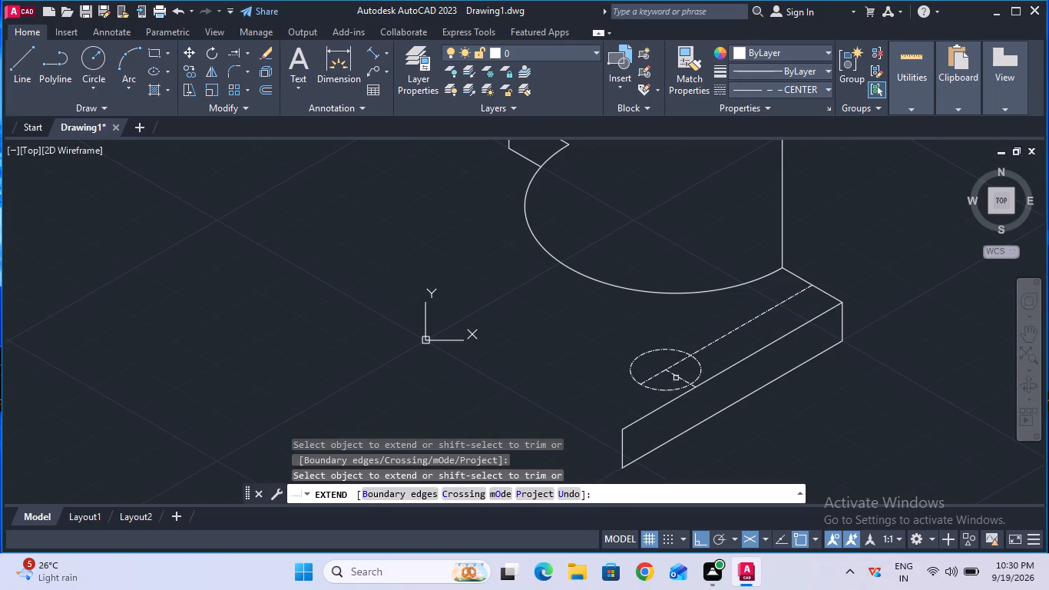
left_click(677, 376)
key("Escape")
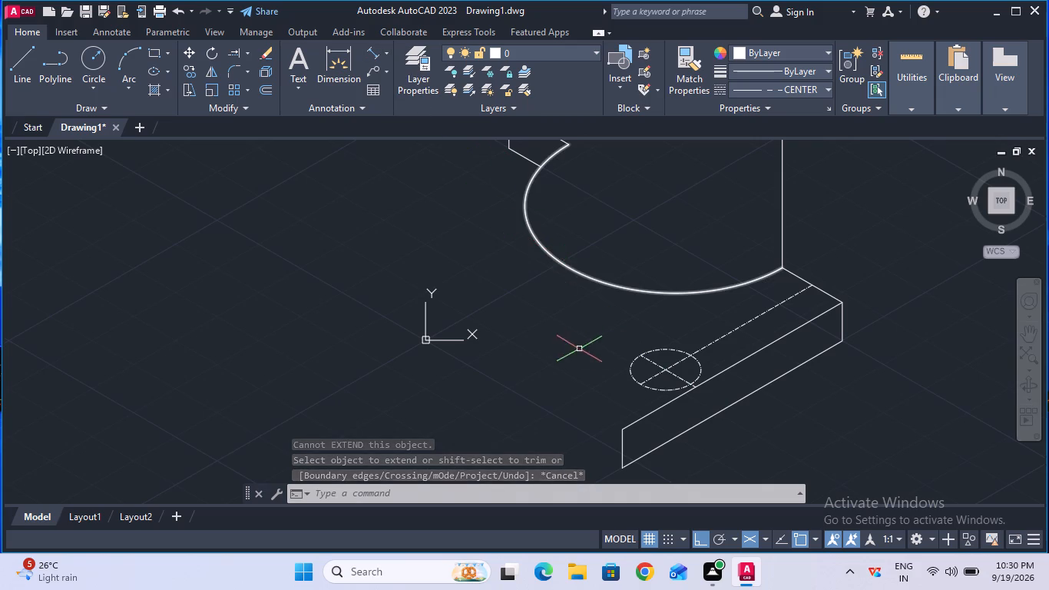
Change the isocircle's linetype to ByBlock.
left_click(629, 370)
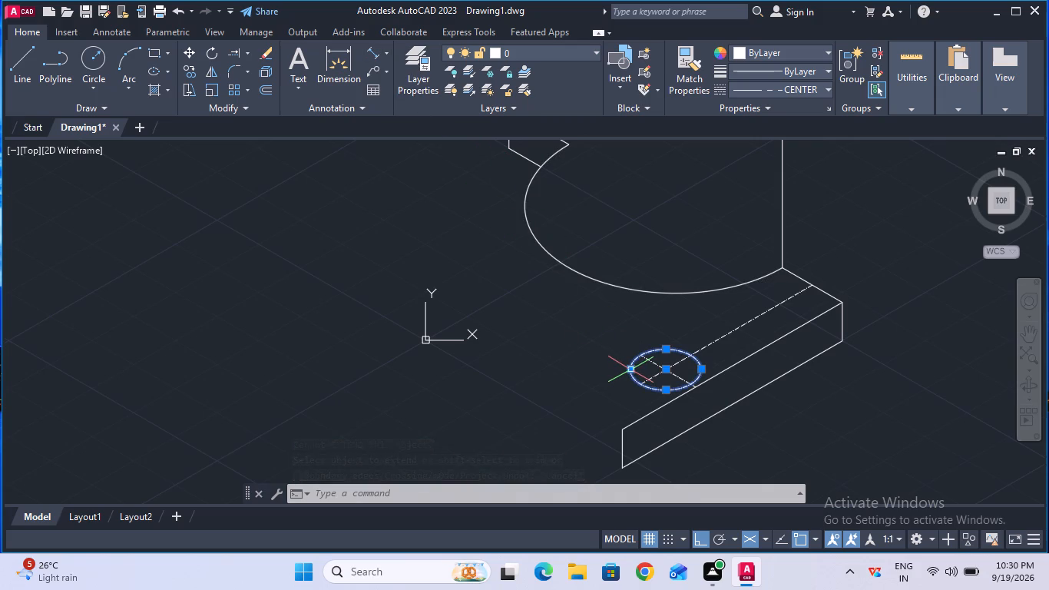
type("pr")
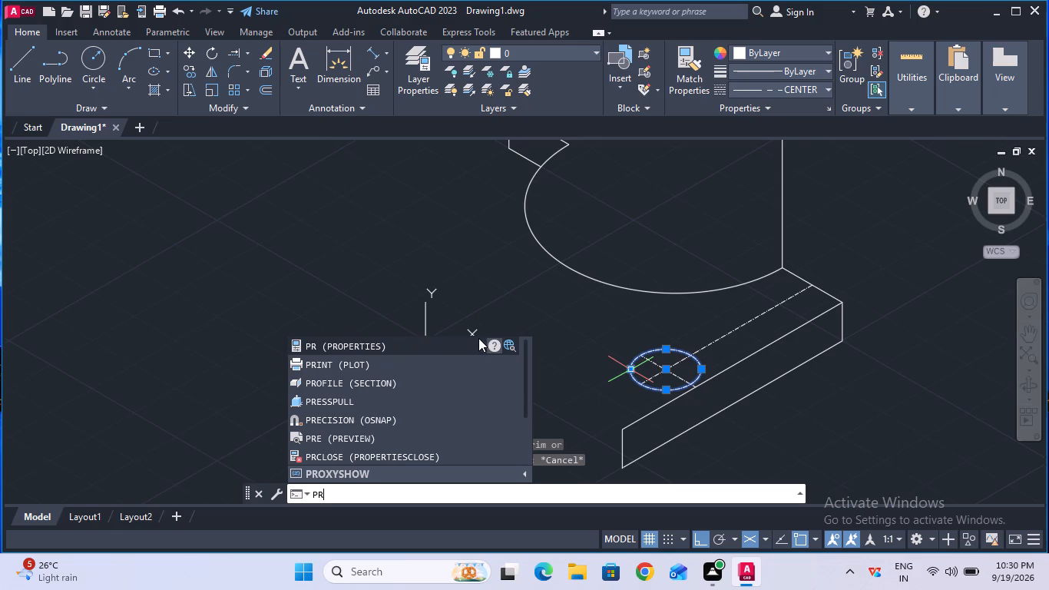
left_click(478, 339)
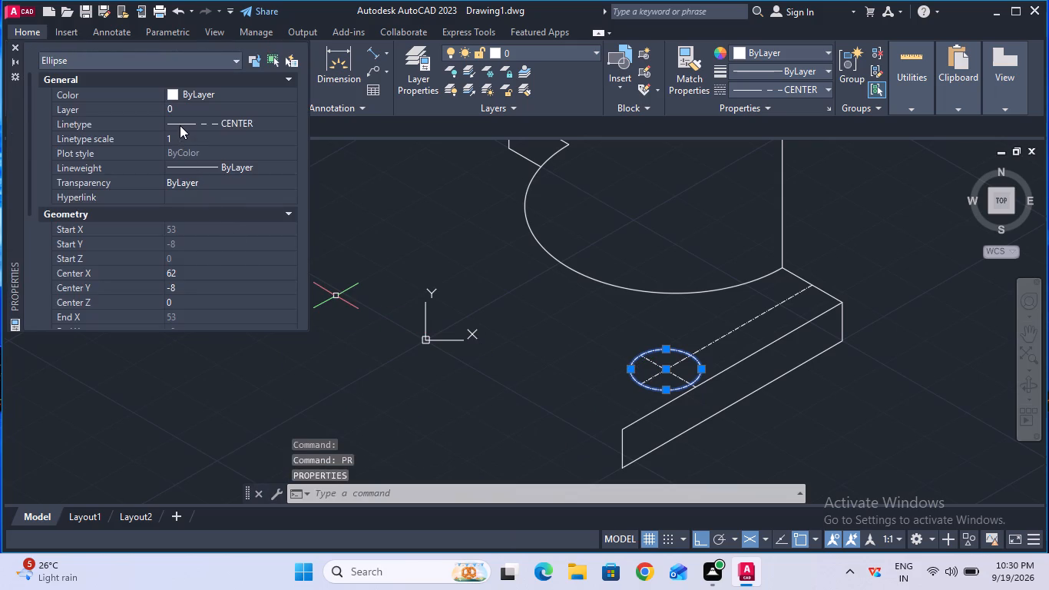
left_click(180, 124)
left_click(181, 127)
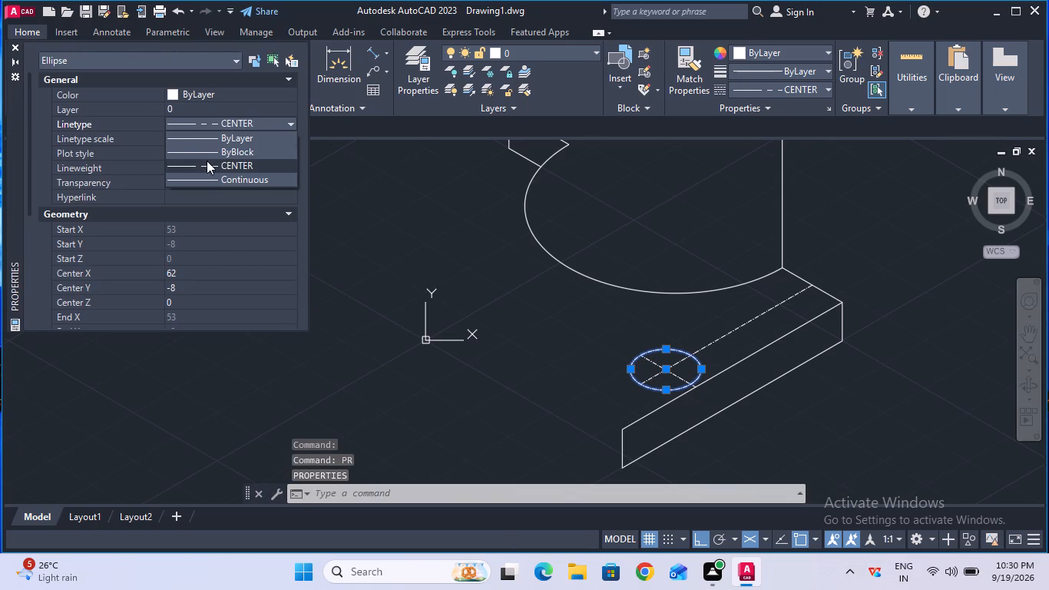
left_click(207, 153)
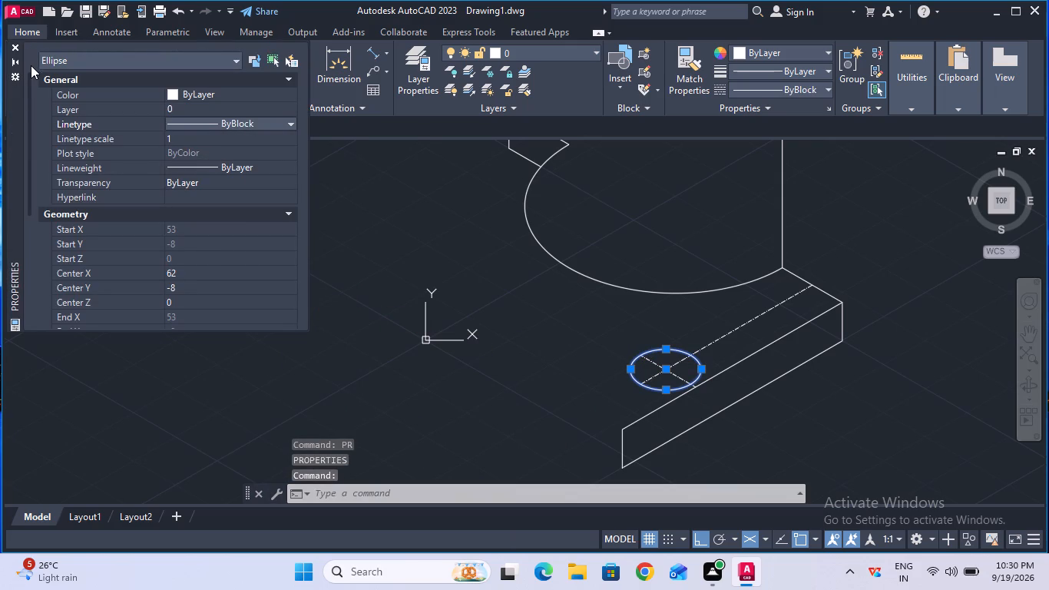
left_click(19, 49)
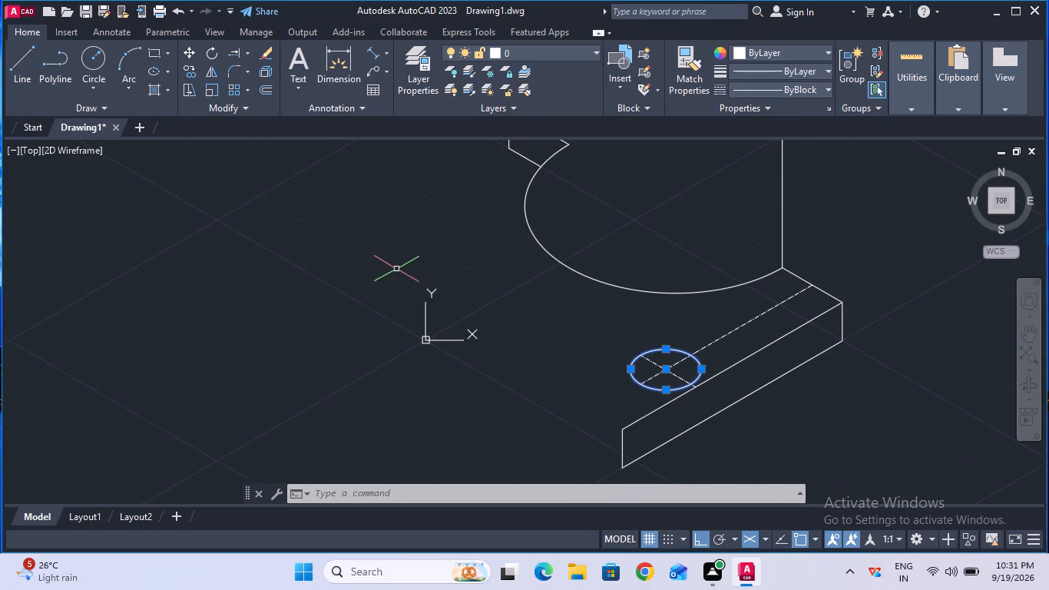
Check the distances from the isocircle's centre to its near side and to the upper 66 mm edge with aligned dimensions.
left_click(367, 58)
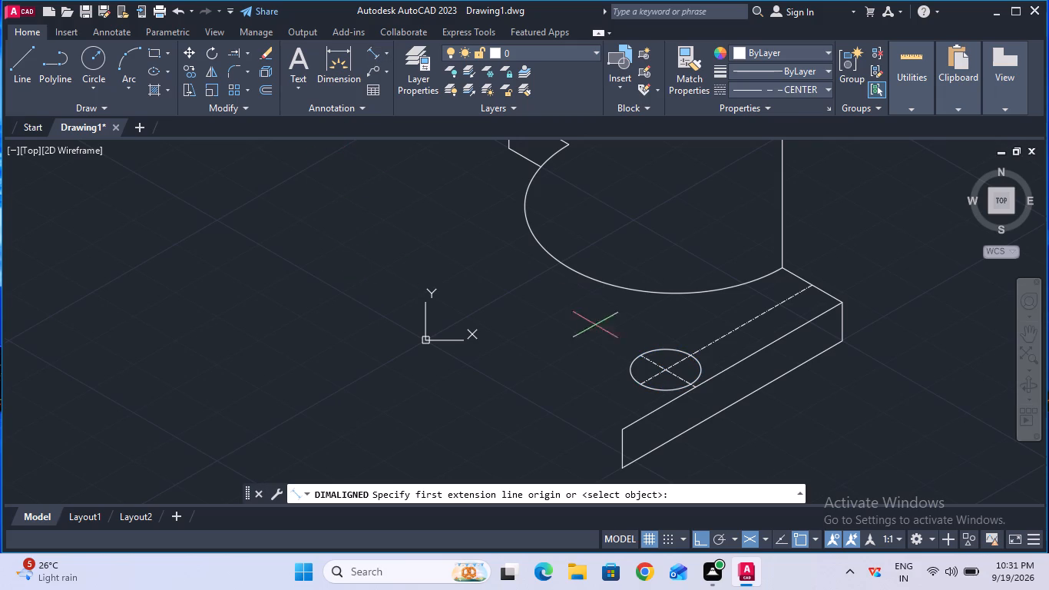
left_click(667, 373)
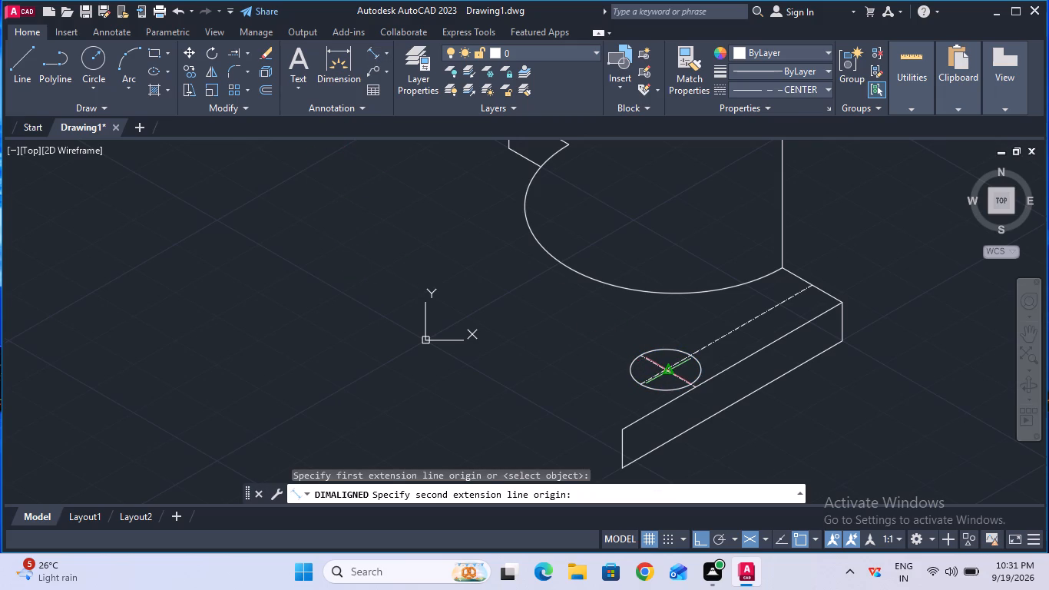
left_click(689, 388)
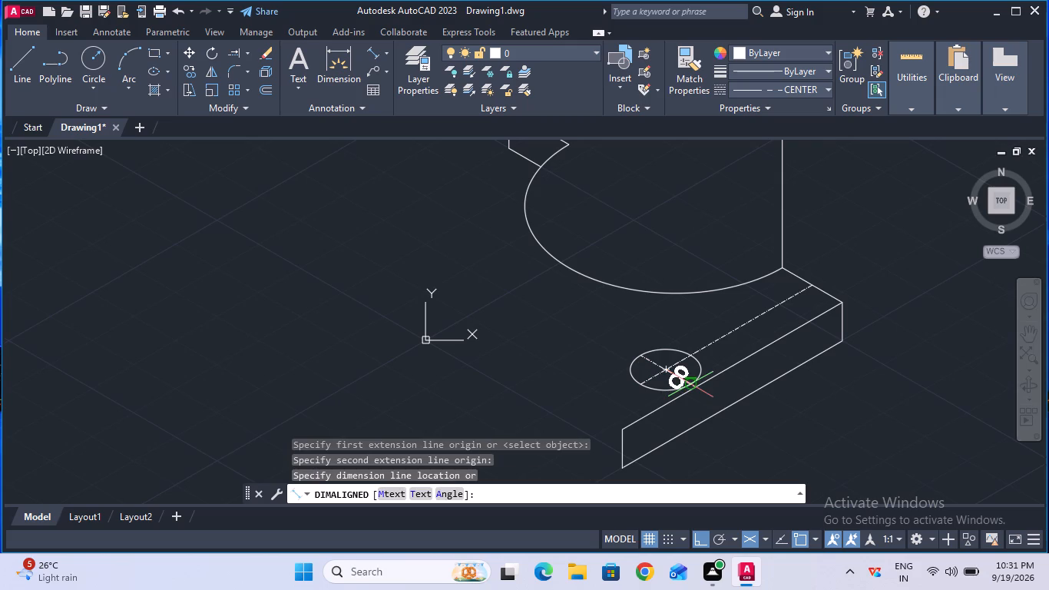
key("Escape")
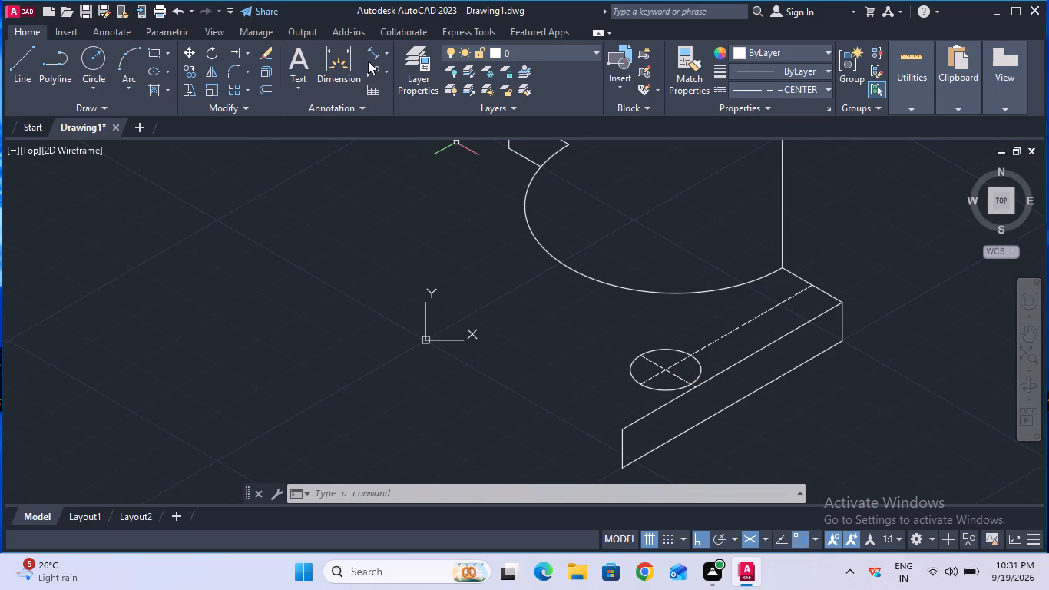
left_click(370, 58)
left_click(664, 373)
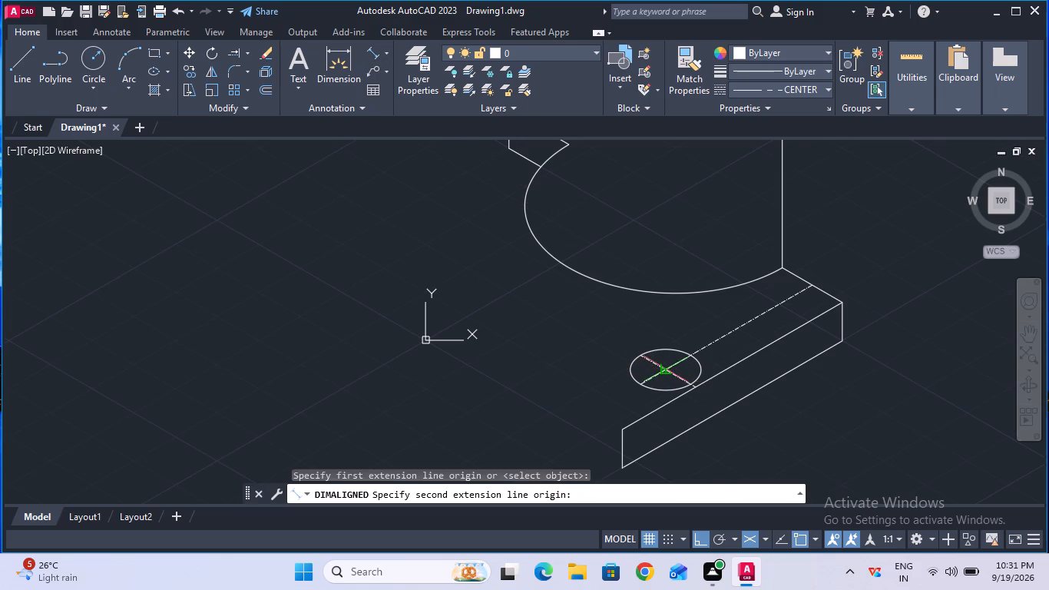
left_click(698, 391)
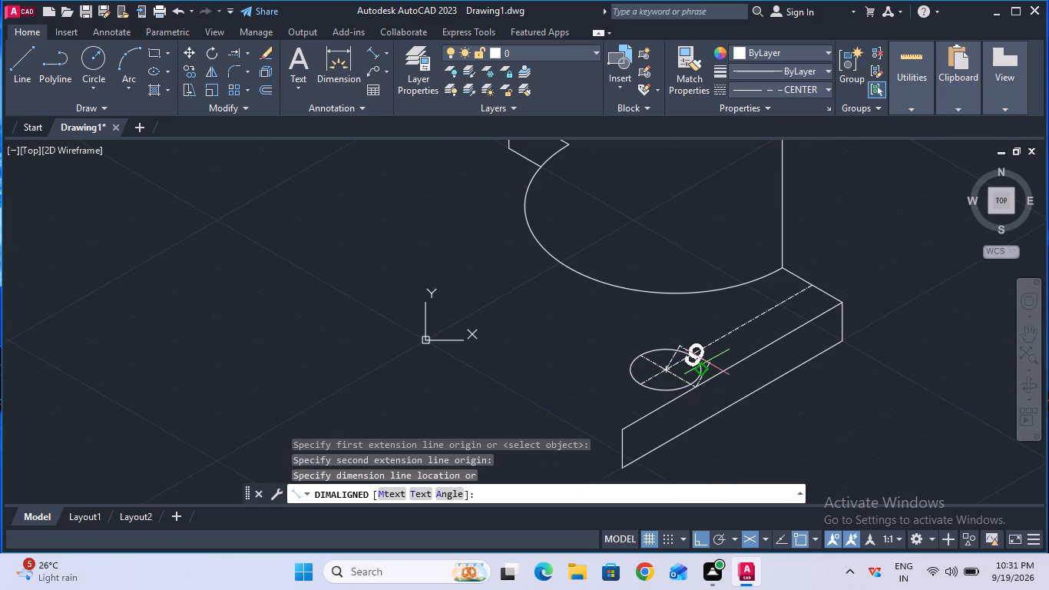
key("Escape")
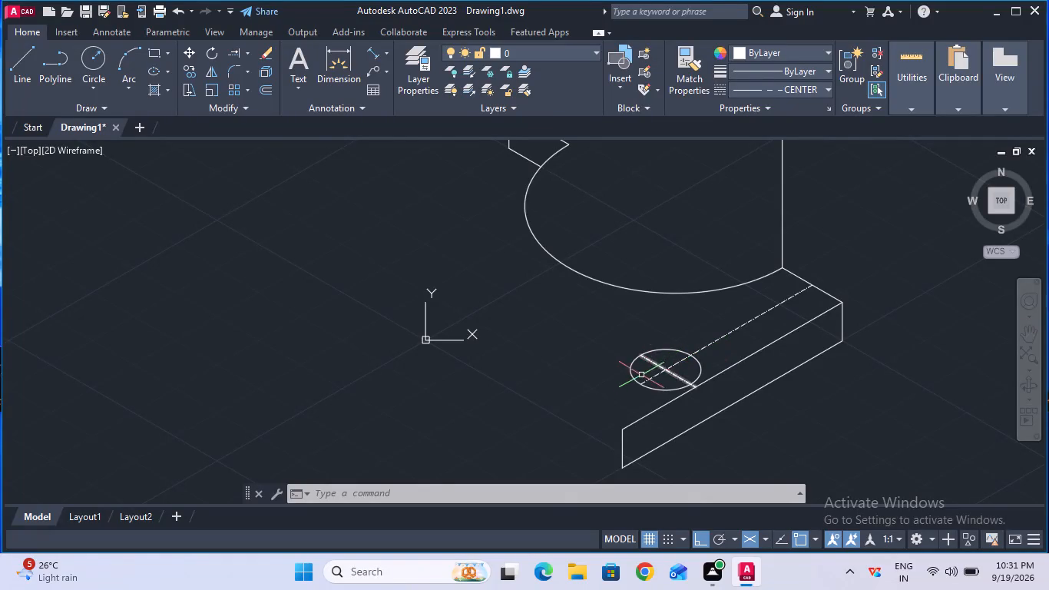
Copy the isocircle 6 mm from its centre along the short centre line, away from the upper 66 mm edge.
double_click(191, 75)
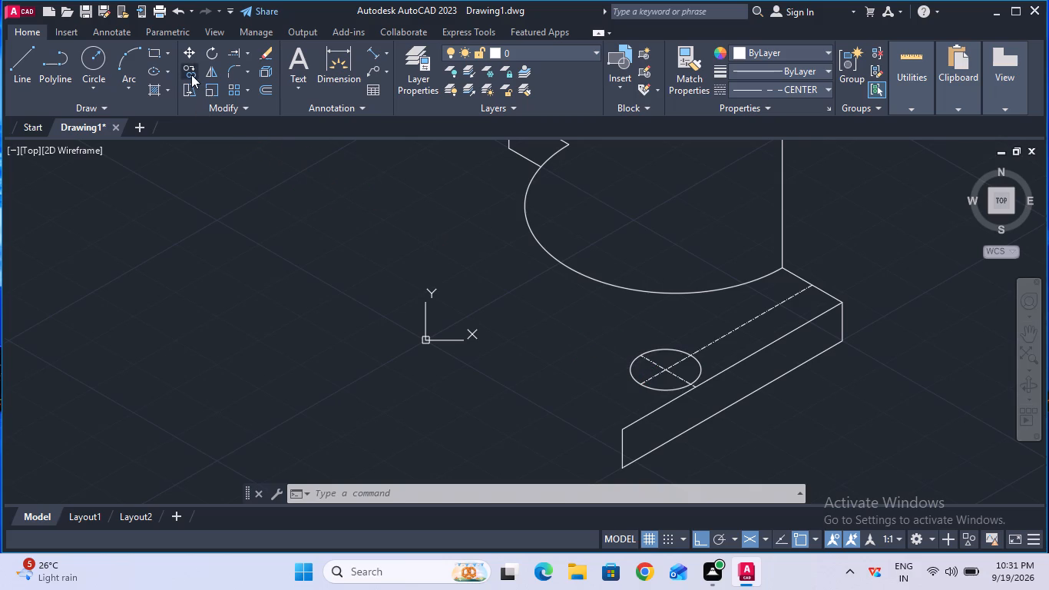
left_click(632, 375)
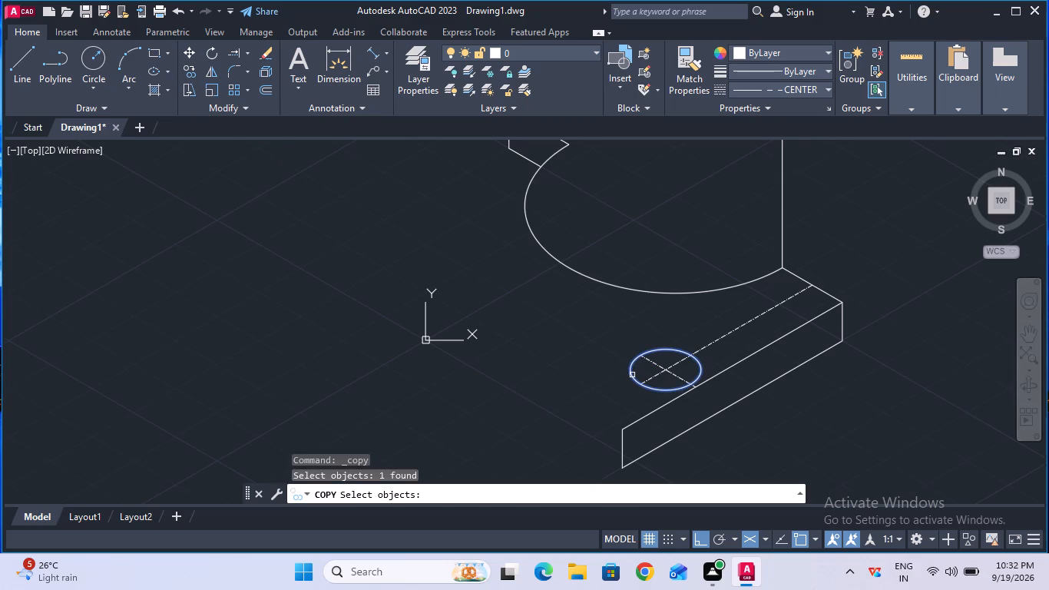
key("Return")
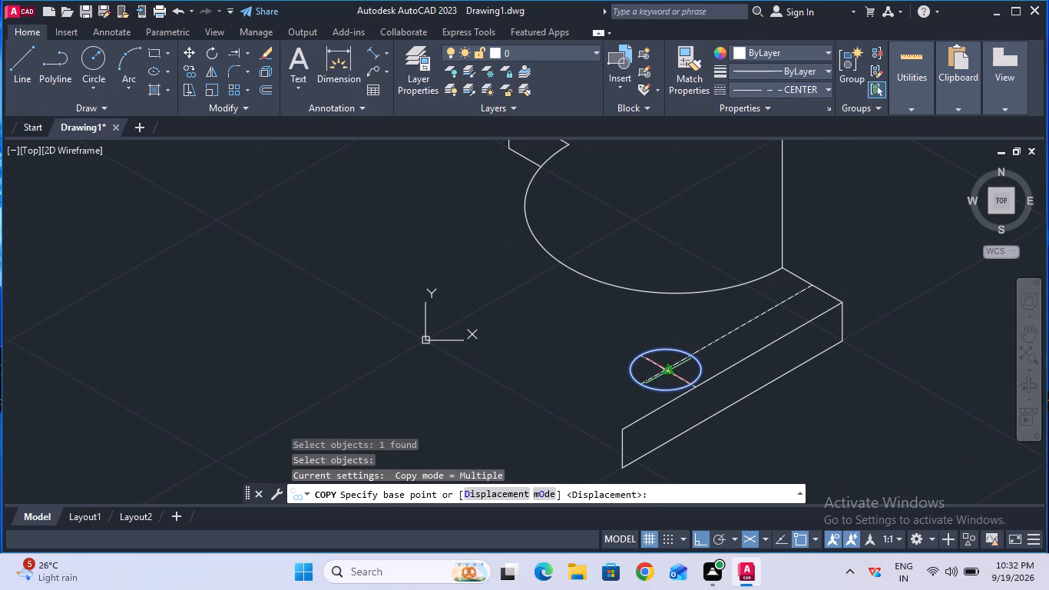
left_click(664, 374)
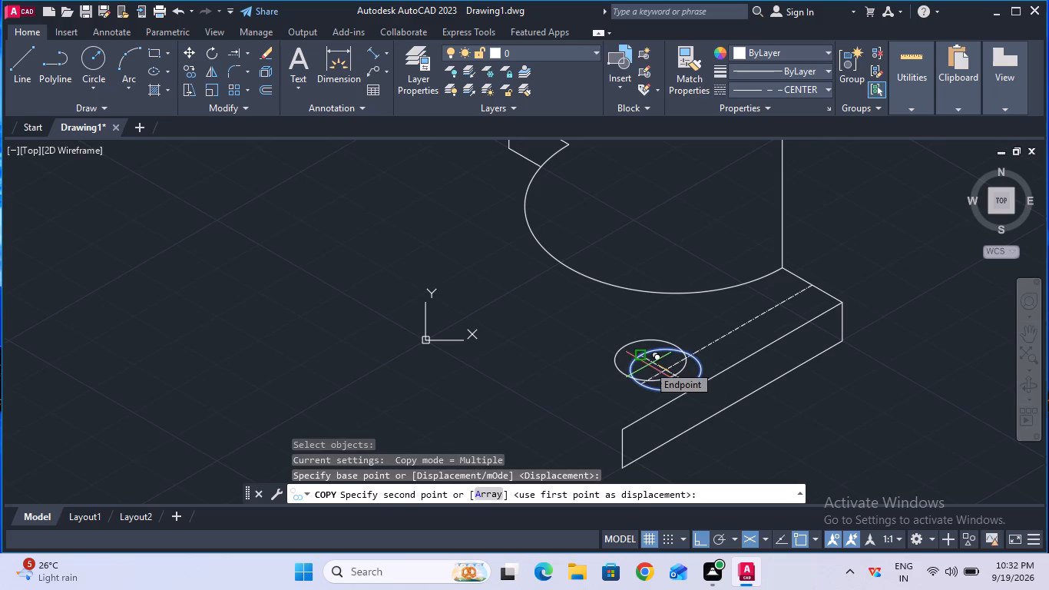
key("6")
key("Return")
key("Escape")
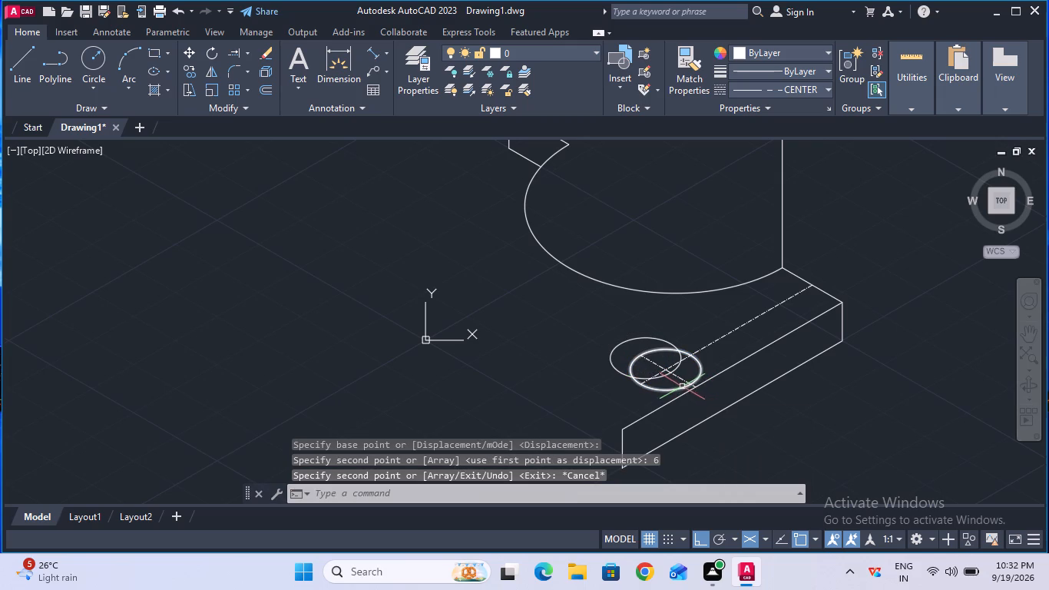
Erase the original isocircle and the long centre line running to the base's short edge.
left_click(673, 389)
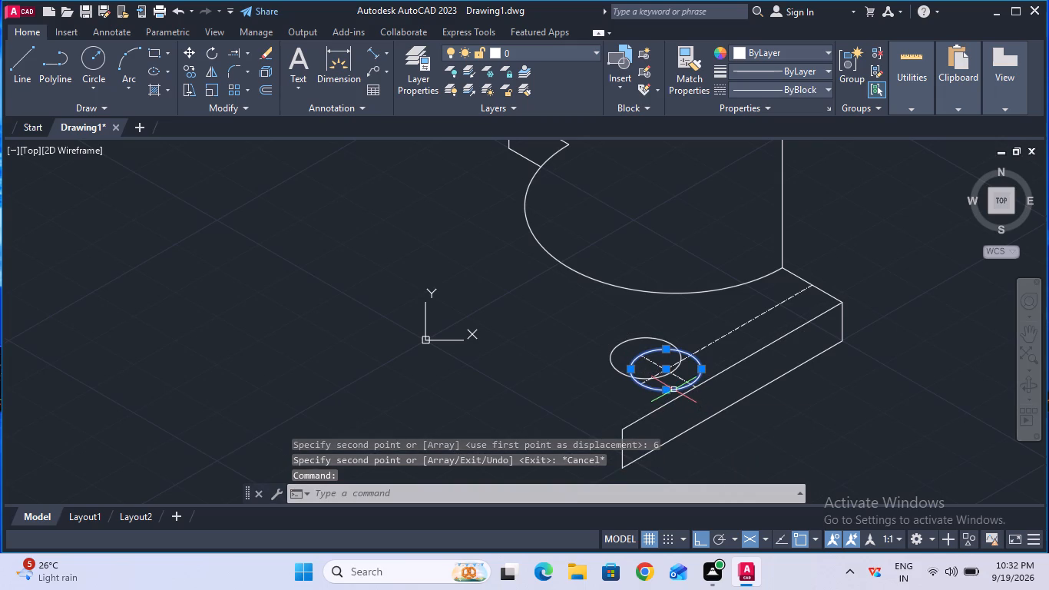
key("Delete")
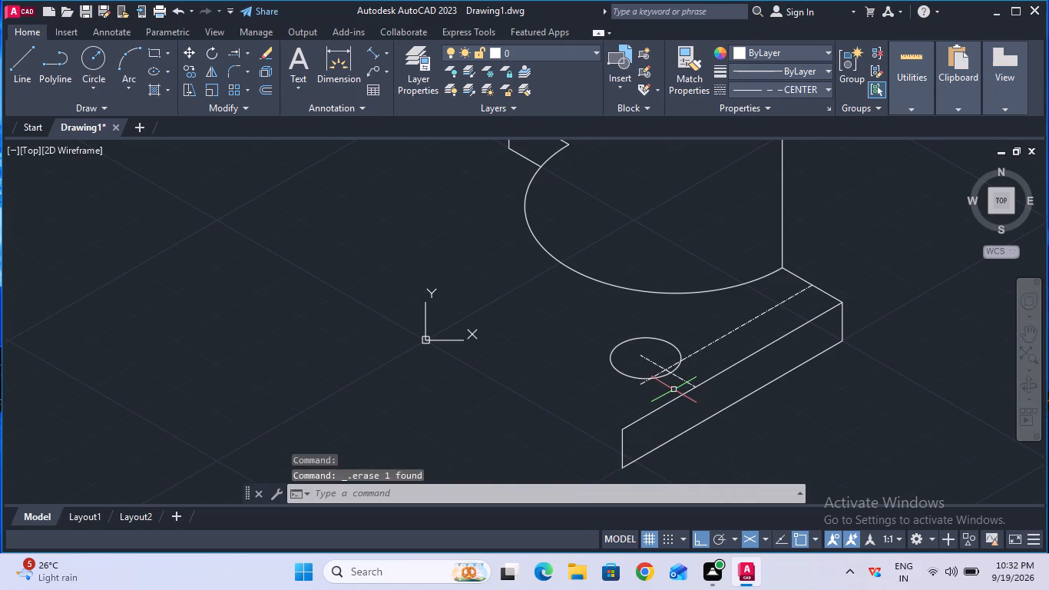
left_click(261, 49)
left_click(725, 333)
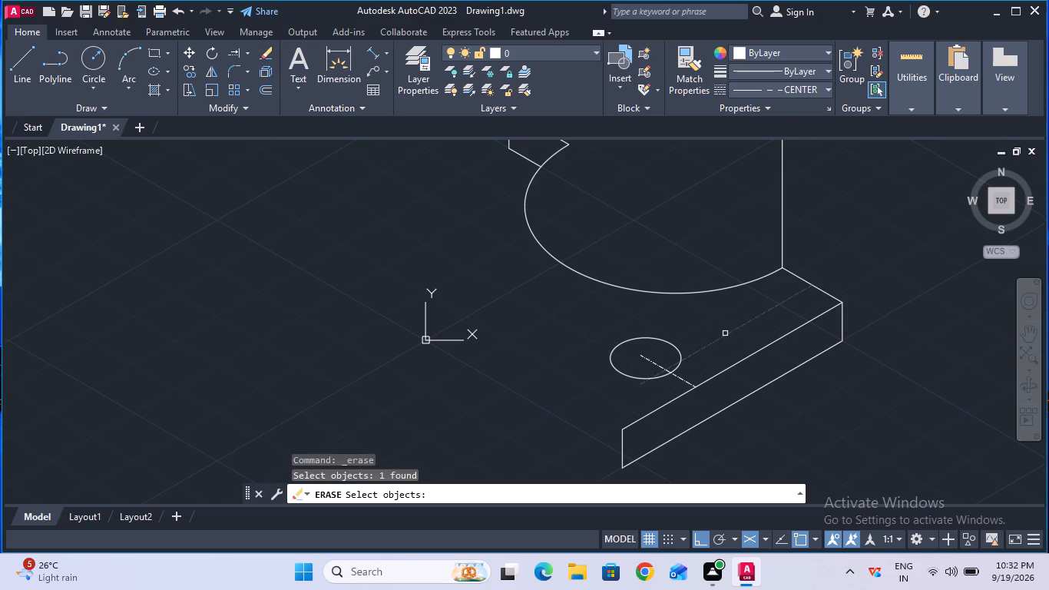
key("Return")
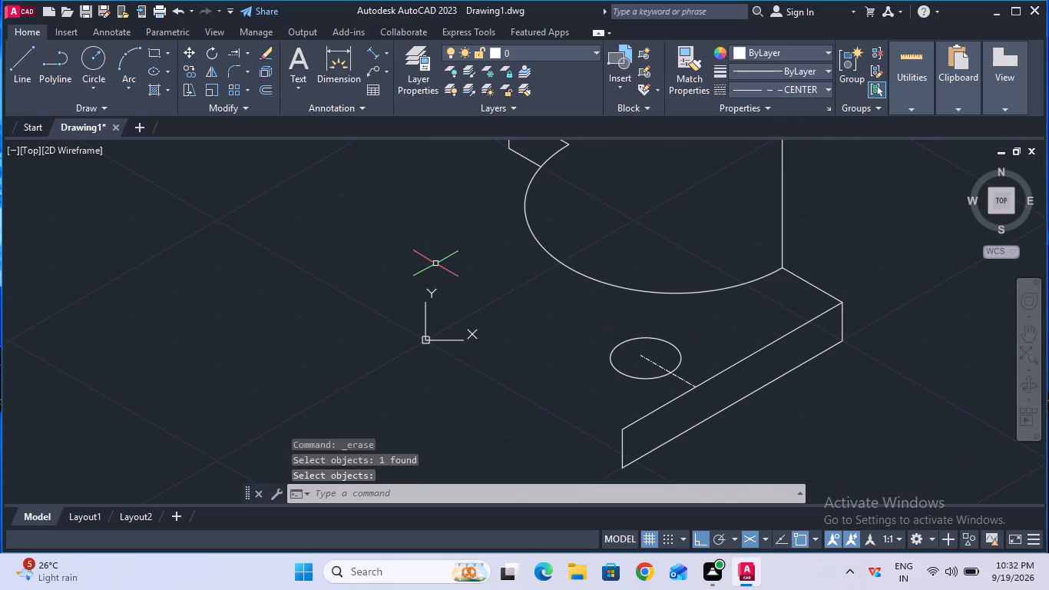
Measure the distance from the copied isocircle's centre to the upper 66 mm edge with an aligned dimension.
left_click(369, 56)
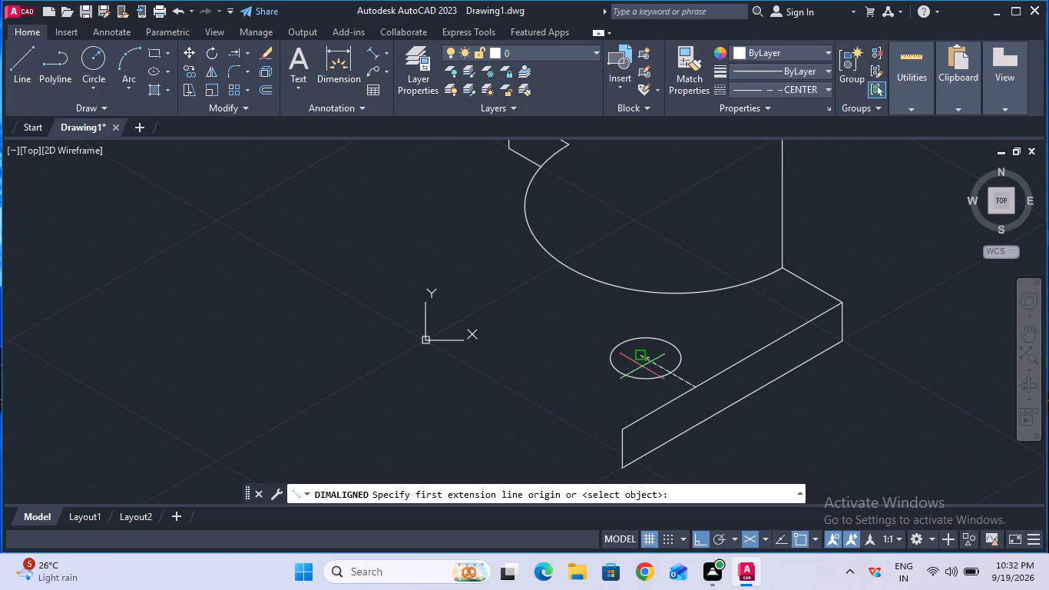
left_click(646, 360)
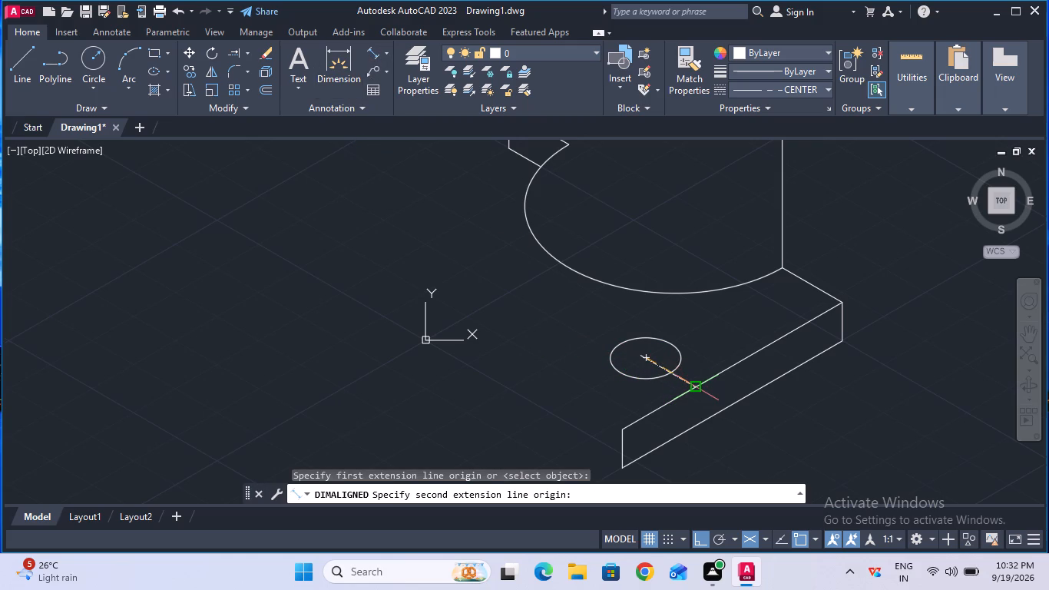
left_click(697, 389)
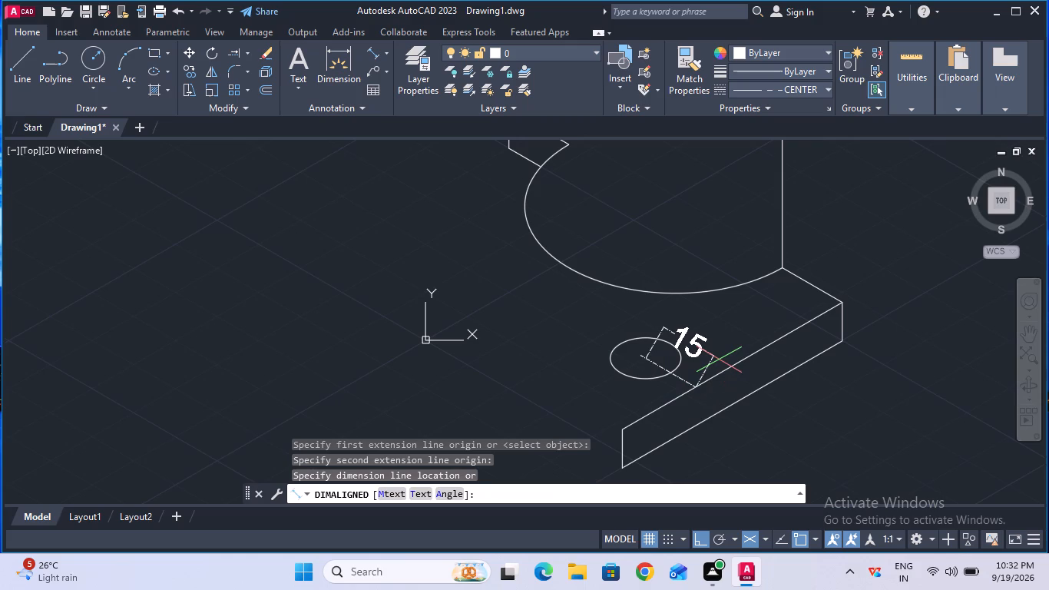
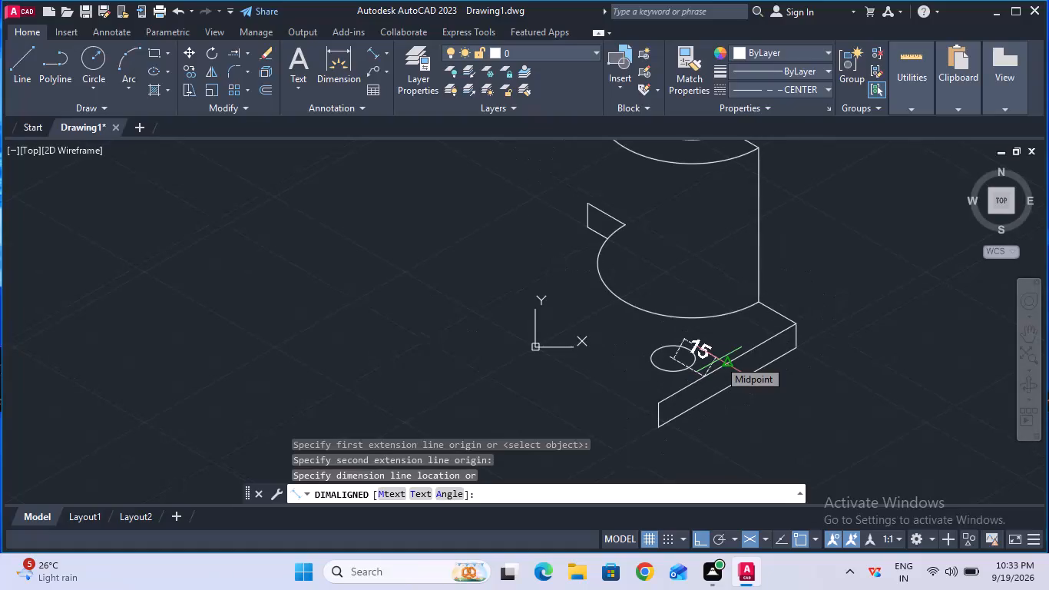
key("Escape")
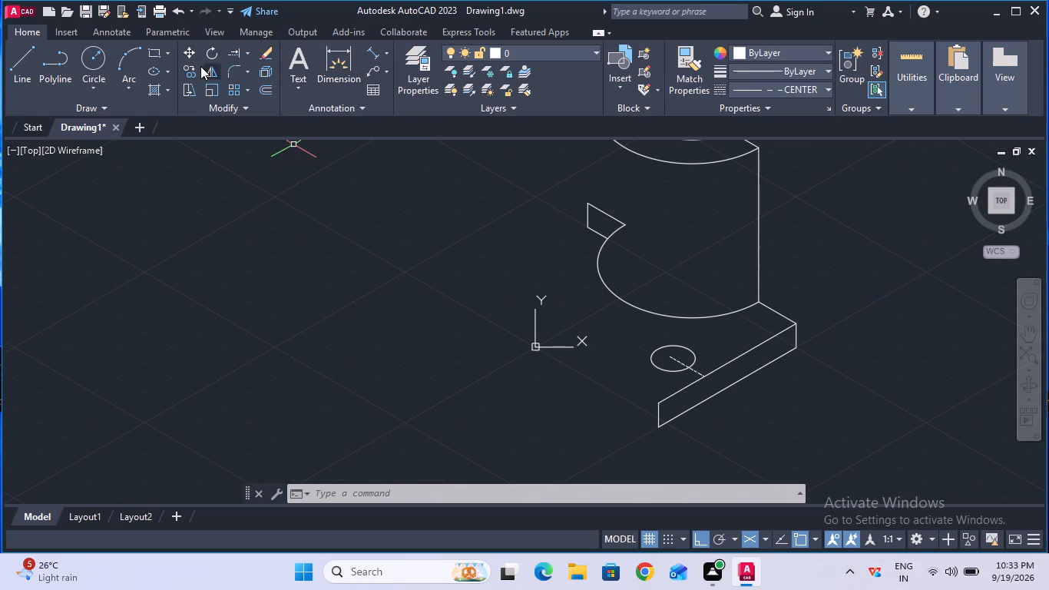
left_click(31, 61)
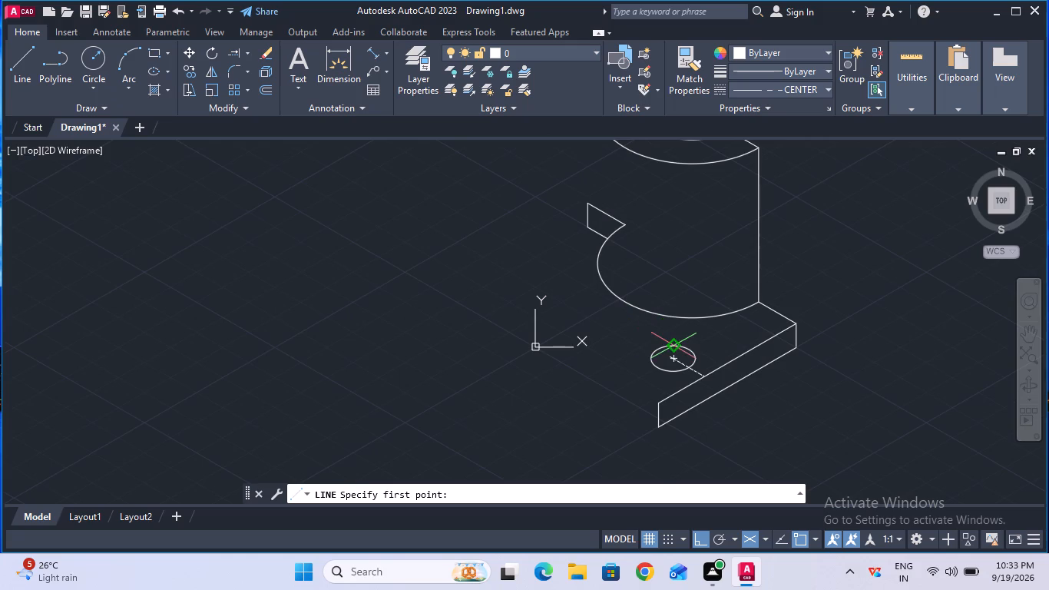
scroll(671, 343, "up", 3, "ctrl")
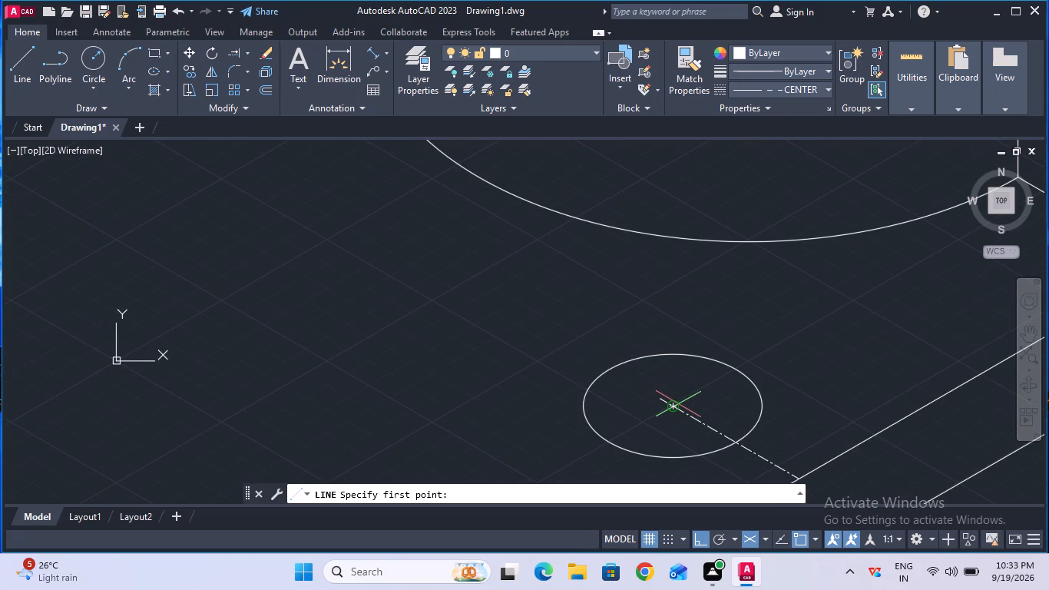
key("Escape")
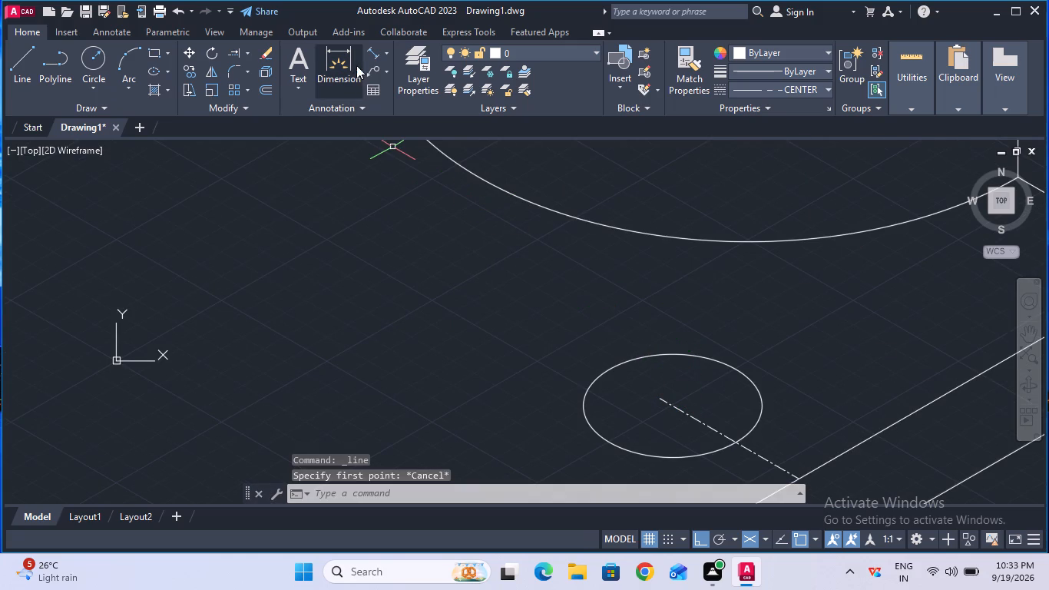
Trim away the part of the short centre line that lies inside the isocircle.
left_click(249, 54)
left_click(265, 79)
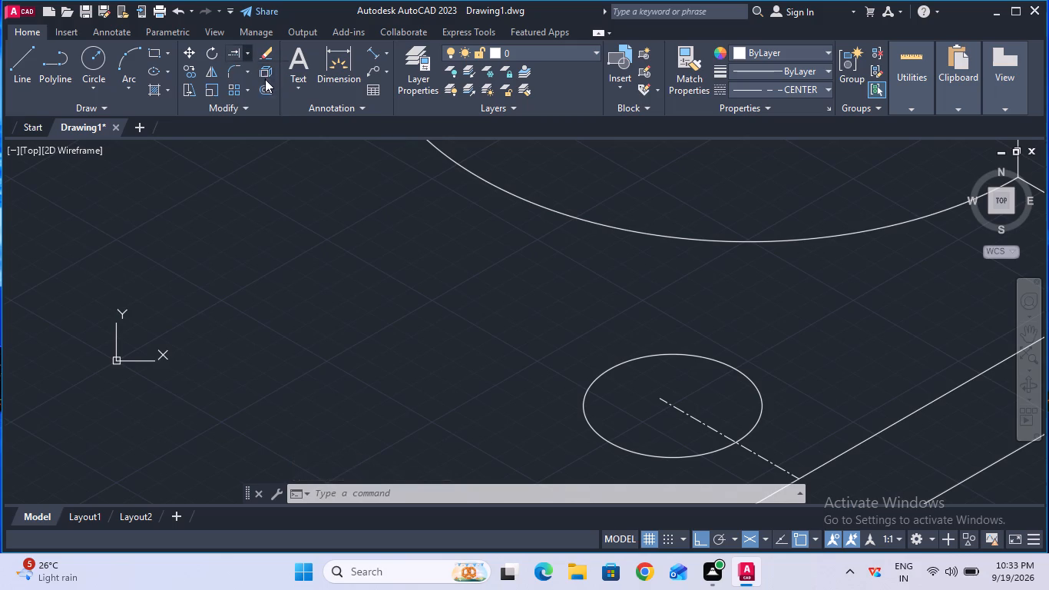
left_click(663, 399)
key("Escape")
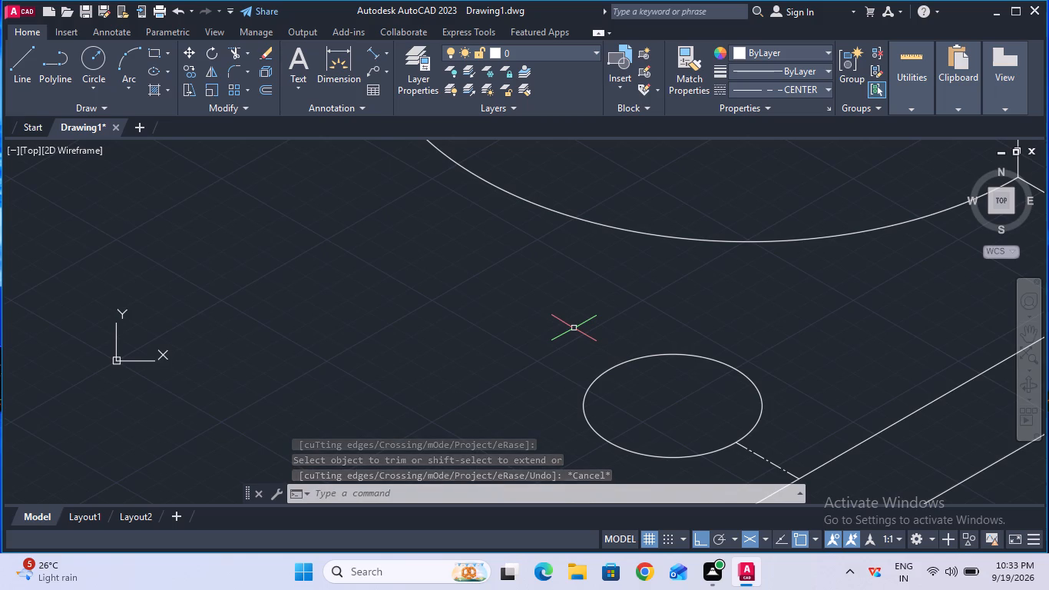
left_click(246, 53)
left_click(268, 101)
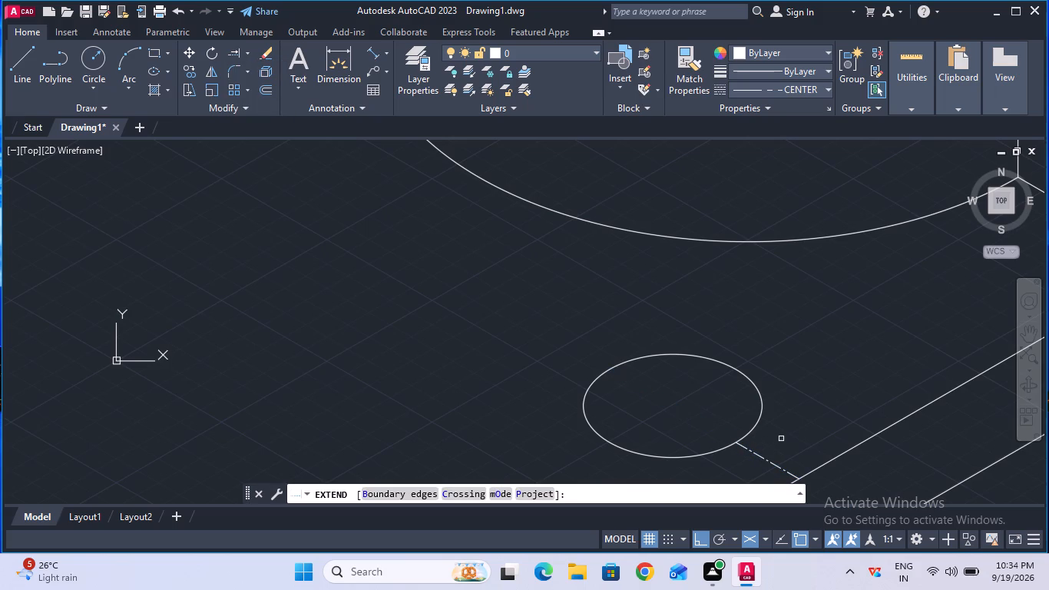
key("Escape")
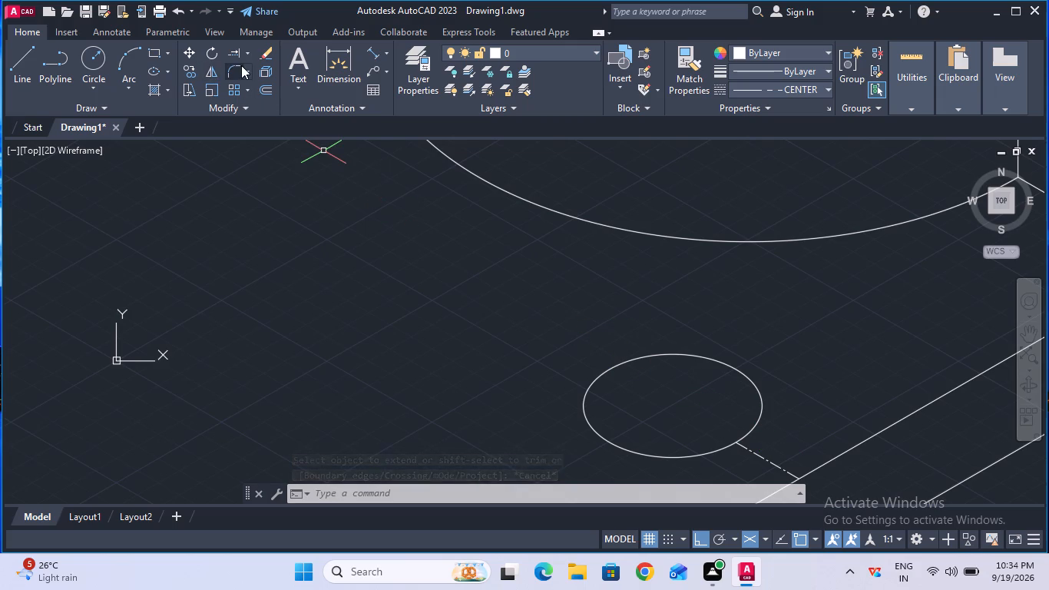
Draw a 35 mm line from the isocircle's centre along the base's long direction, away from the upper 66 mm edge.
left_click(31, 54)
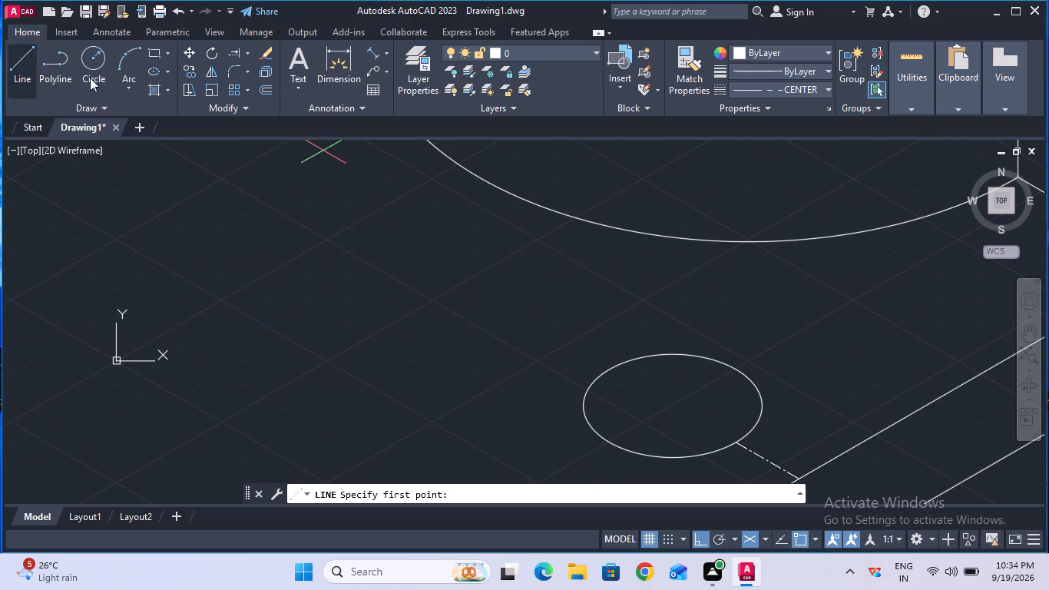
left_click(674, 409)
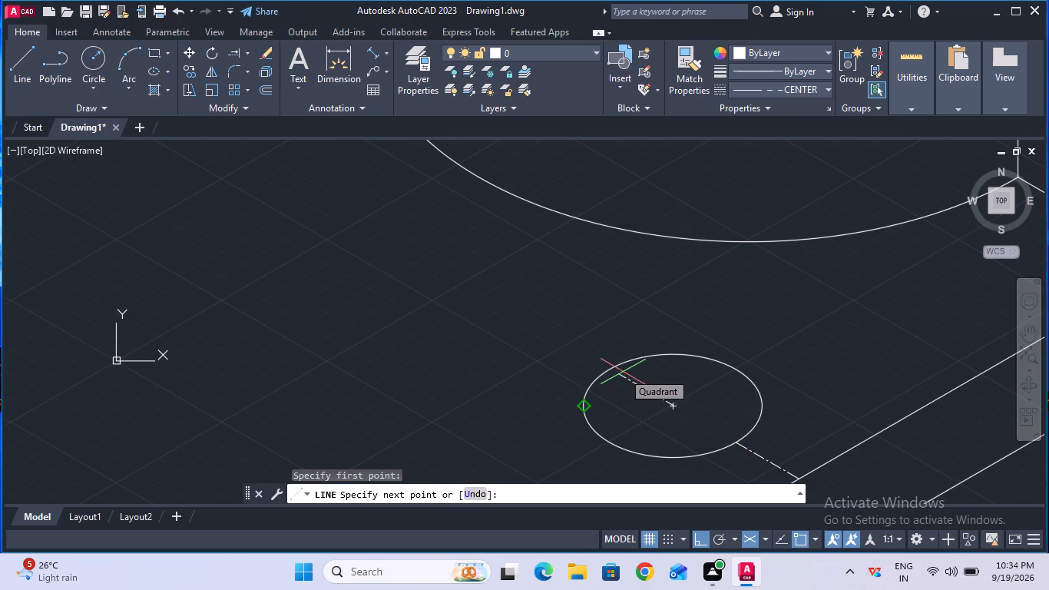
type("35")
key("Return")
key("Escape")
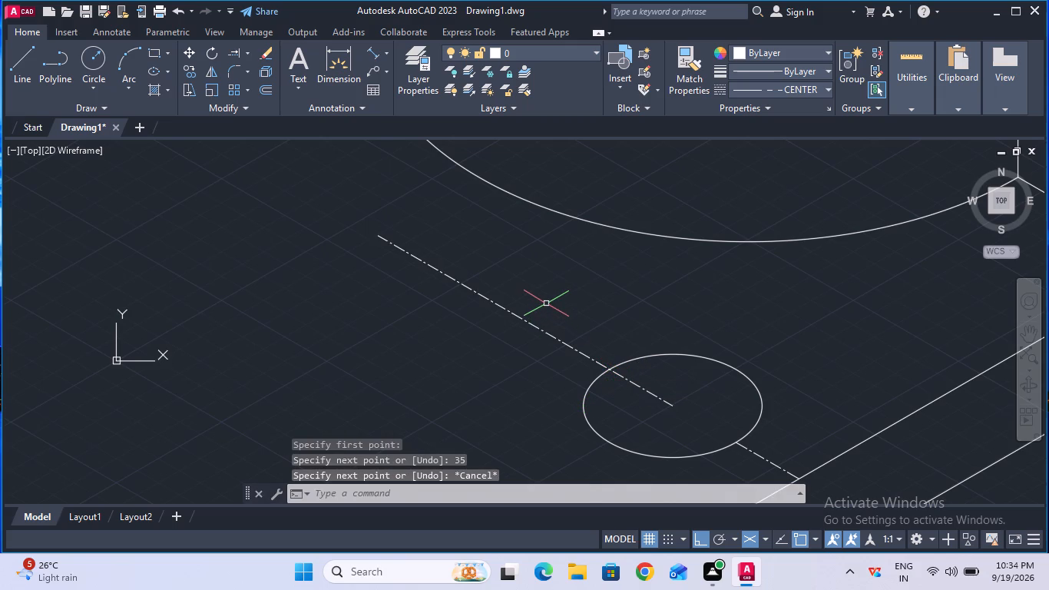
Draw a 5 mm line at 30° from the 35 mm line's far end and extend it to the half-cylinder's bottom arc.
scroll(546, 303, "down", 1, "ctrl")
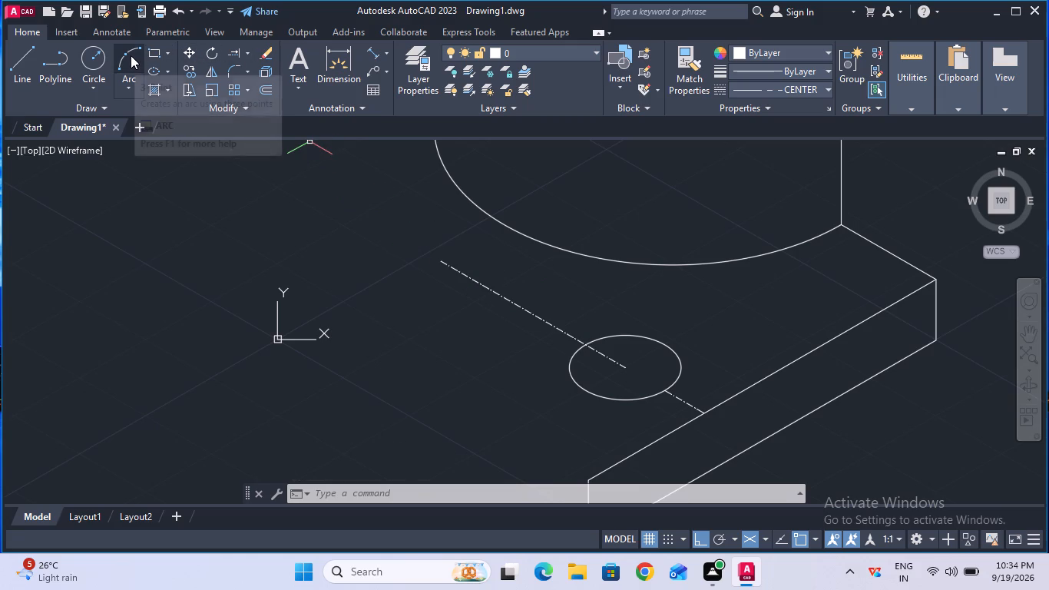
left_click(28, 67)
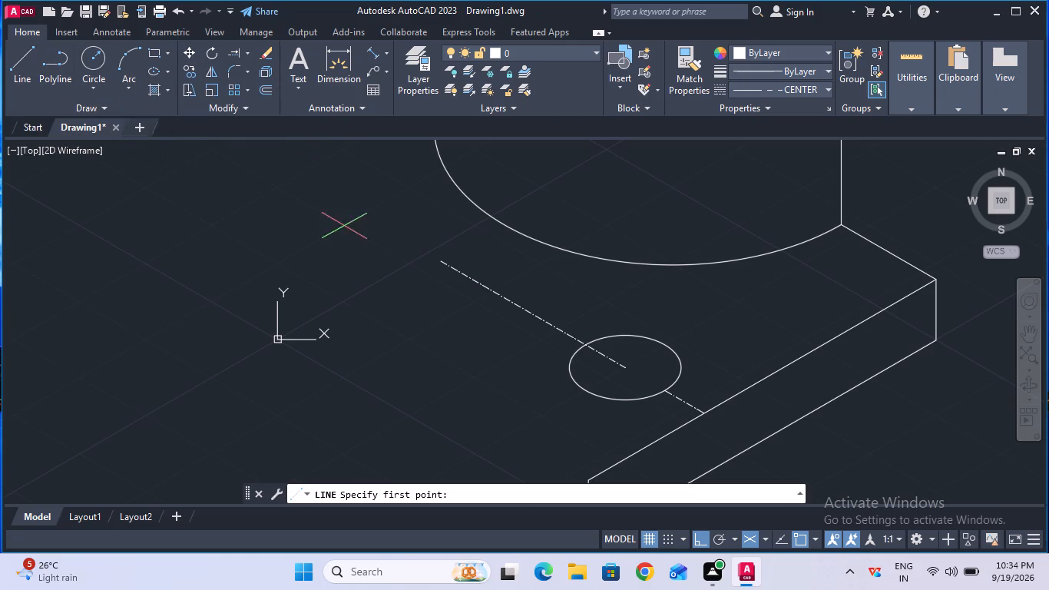
left_click(438, 260)
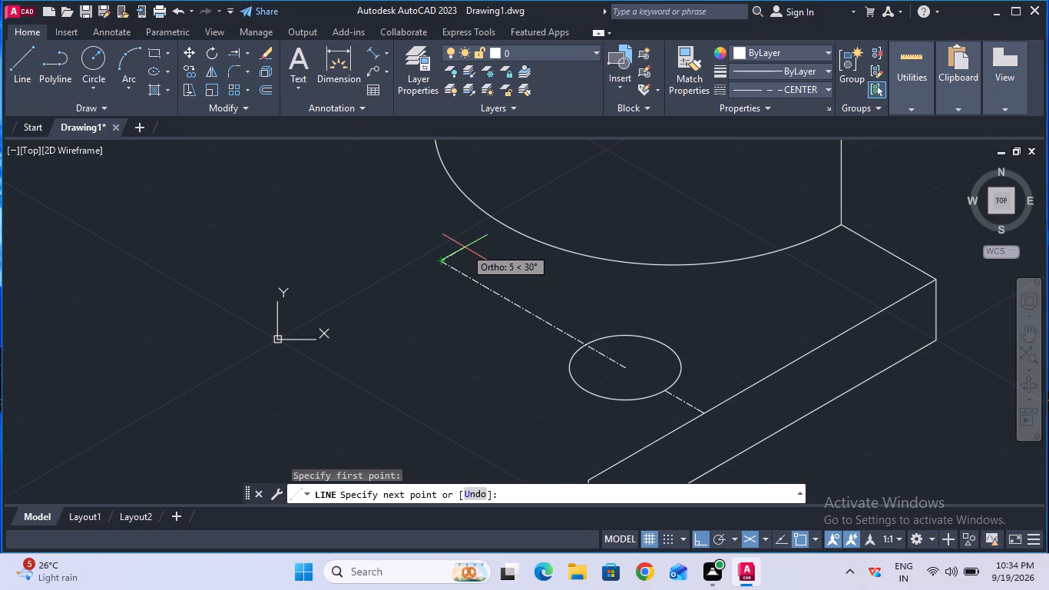
key("5")
key("Return")
key("Escape")
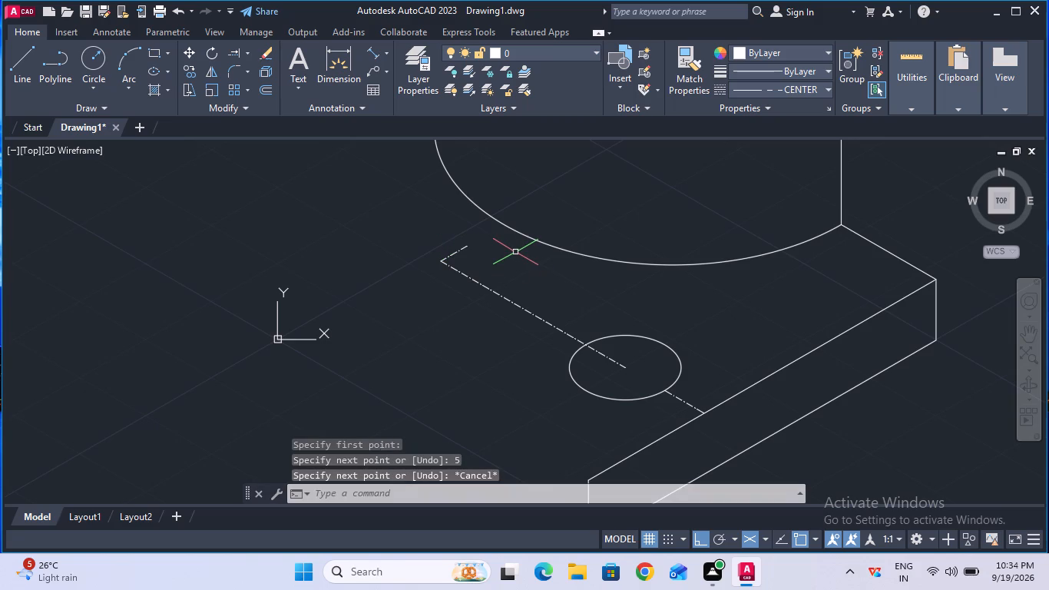
left_click(237, 56)
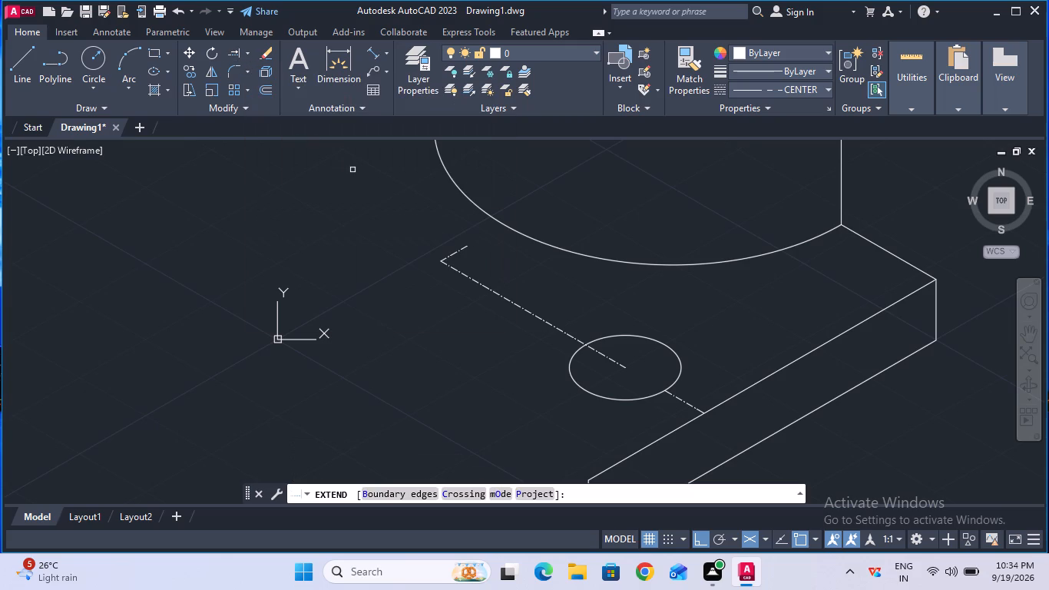
left_click(463, 251)
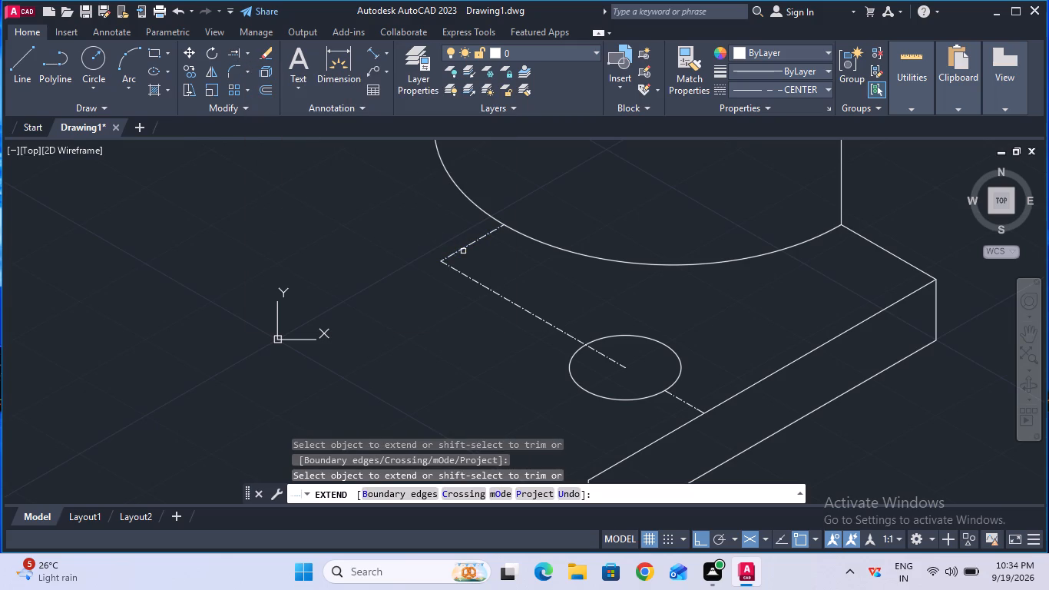
key("Escape")
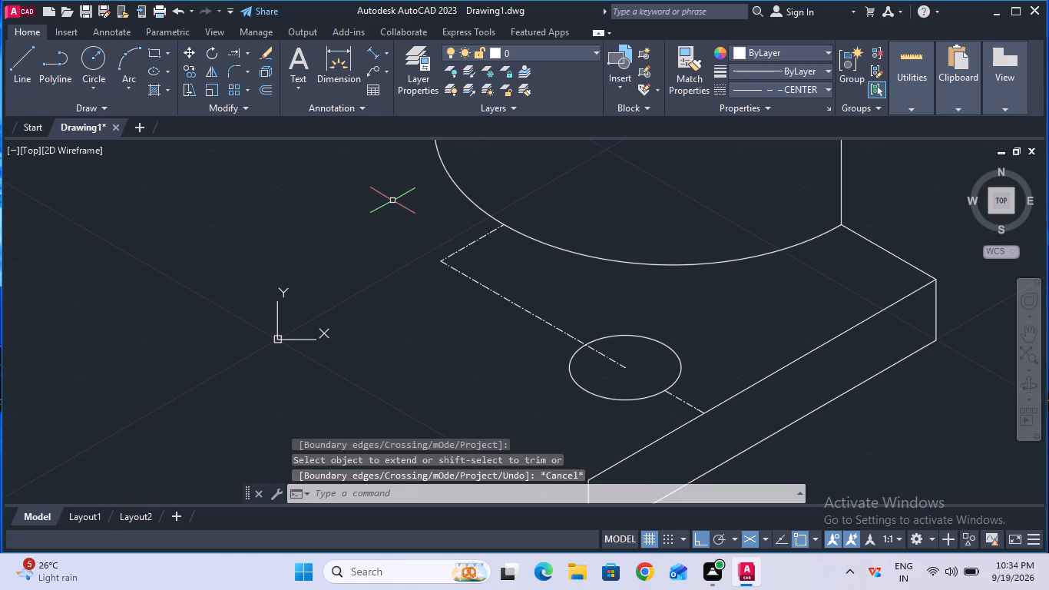
Set the linetype of the short line meeting the half-cylinder's bottom arc to ByBlock.
left_click(471, 244)
type("pr")
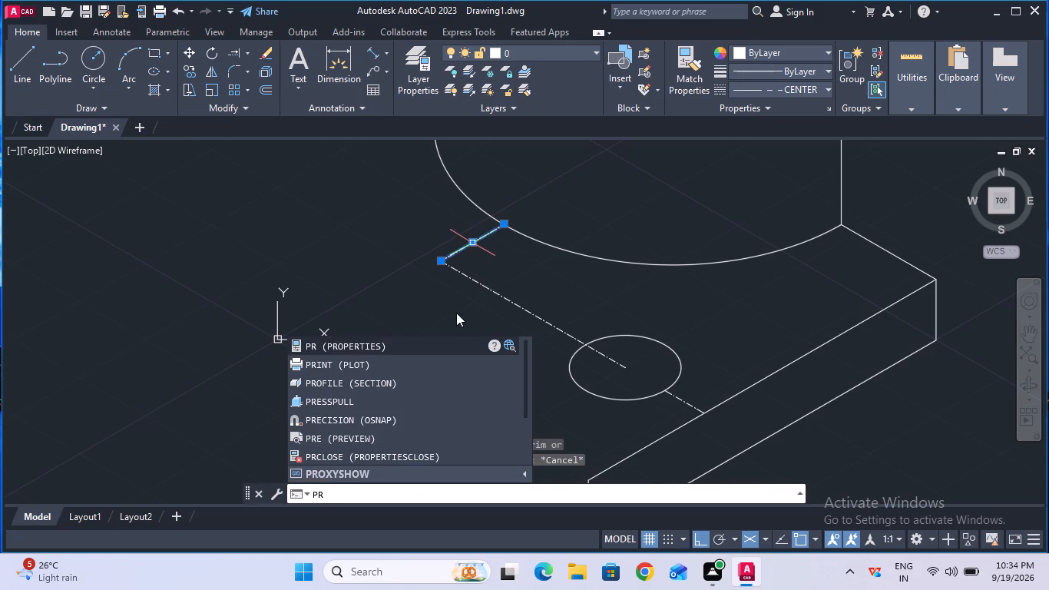
left_click(434, 339)
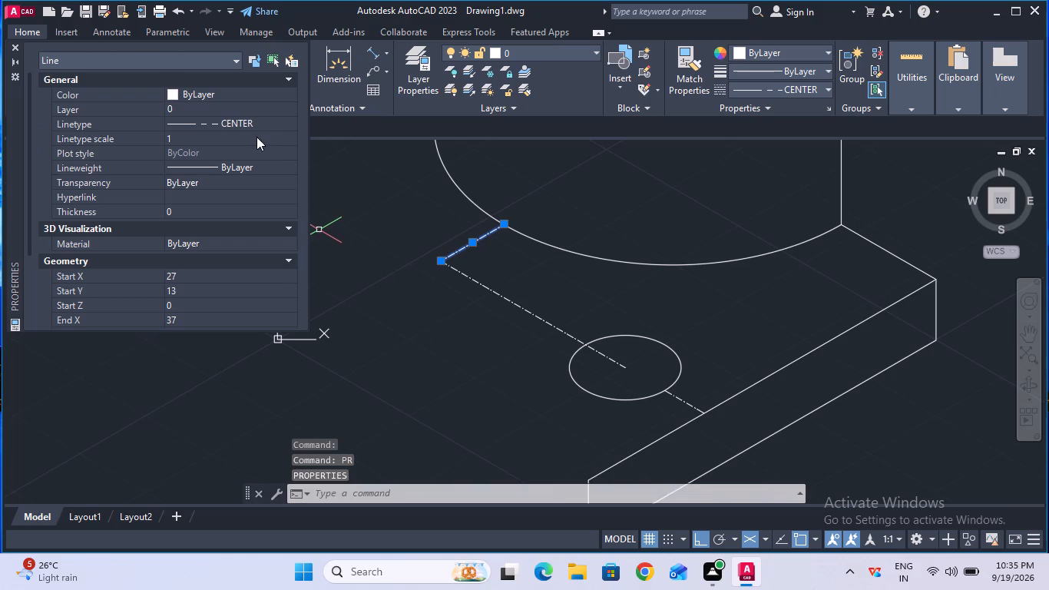
left_click(250, 124)
left_click(250, 124)
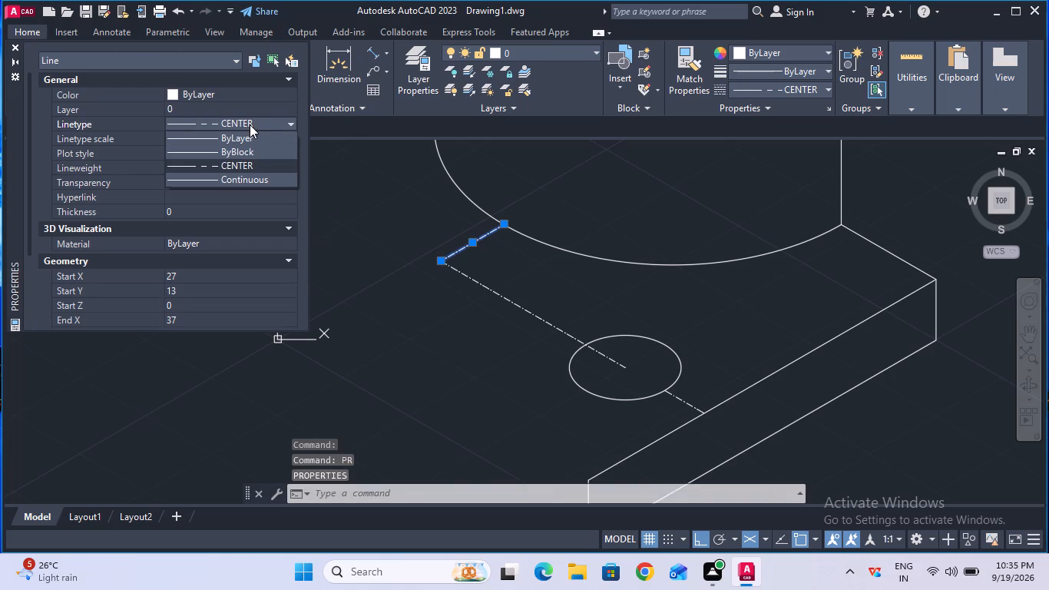
left_click(253, 149)
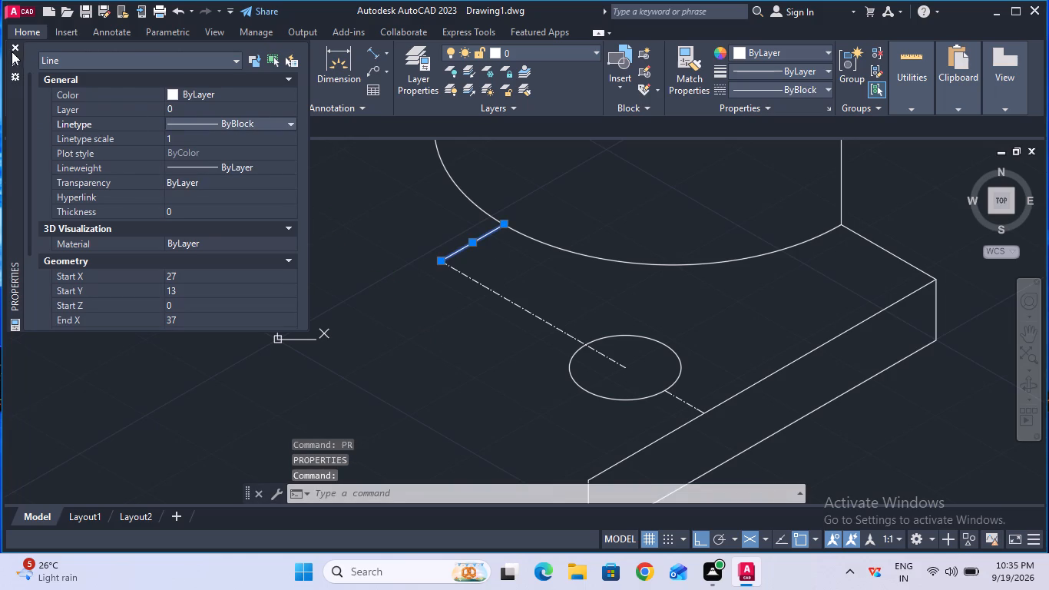
left_click(12, 49)
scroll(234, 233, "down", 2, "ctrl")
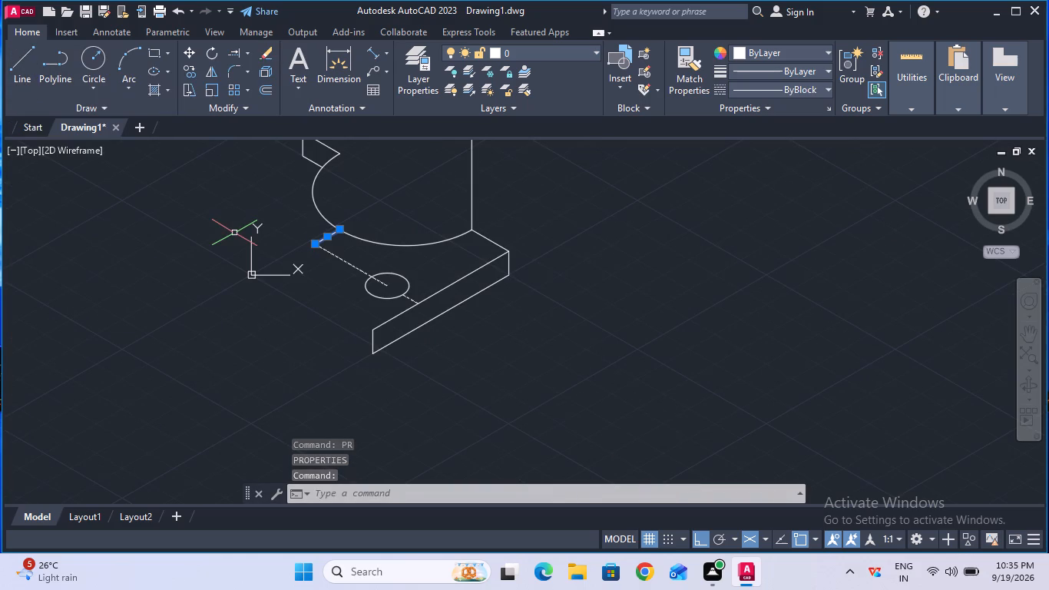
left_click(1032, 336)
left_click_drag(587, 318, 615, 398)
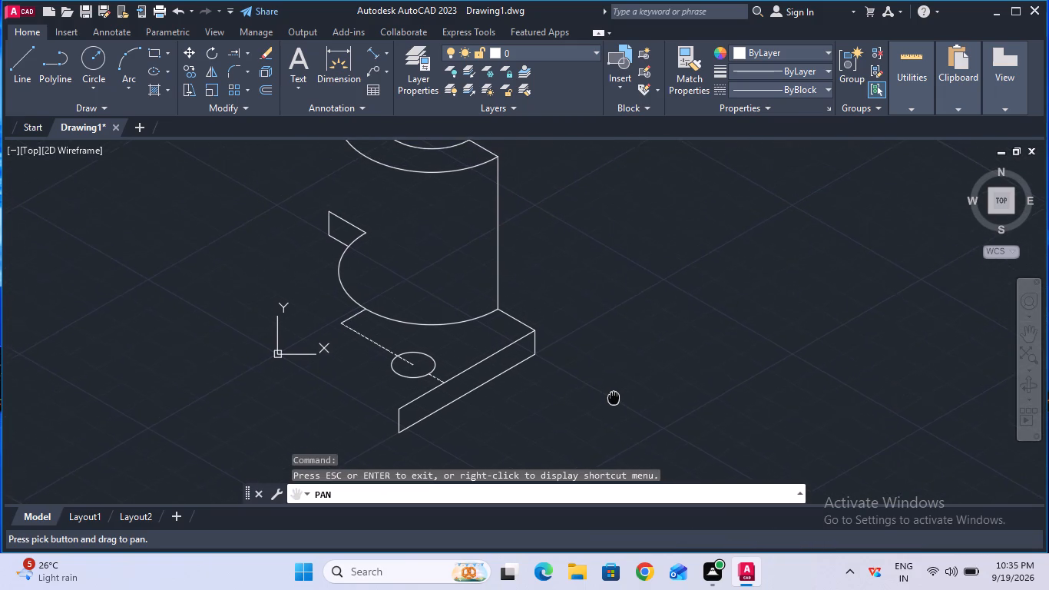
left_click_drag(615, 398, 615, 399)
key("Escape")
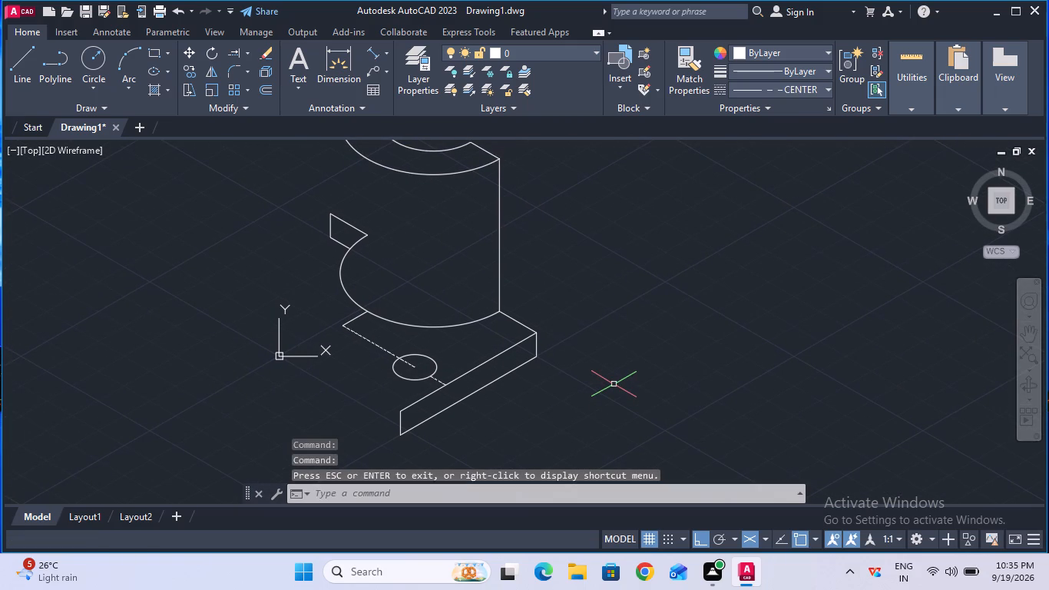
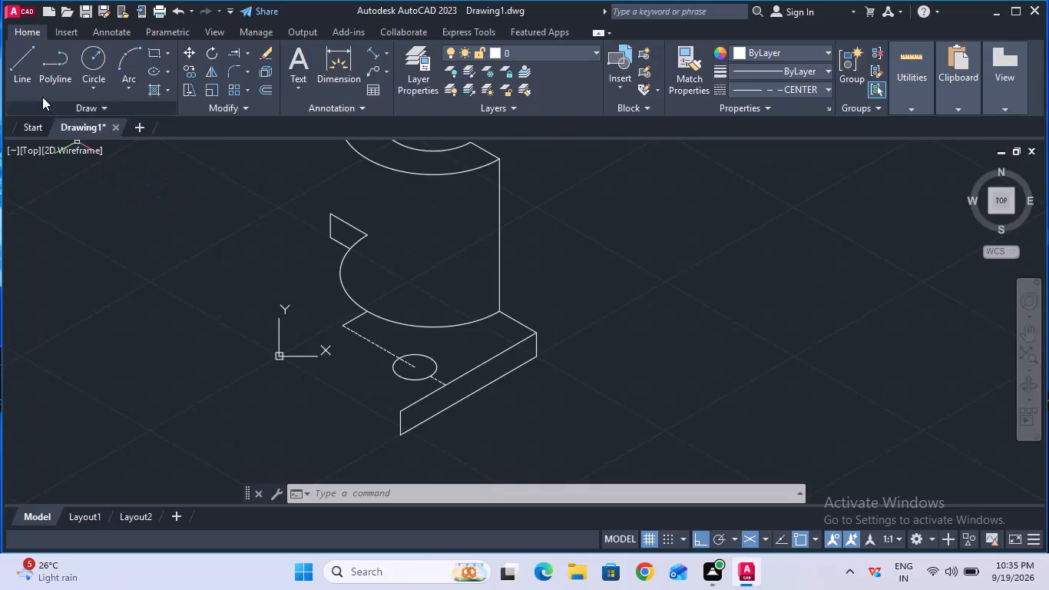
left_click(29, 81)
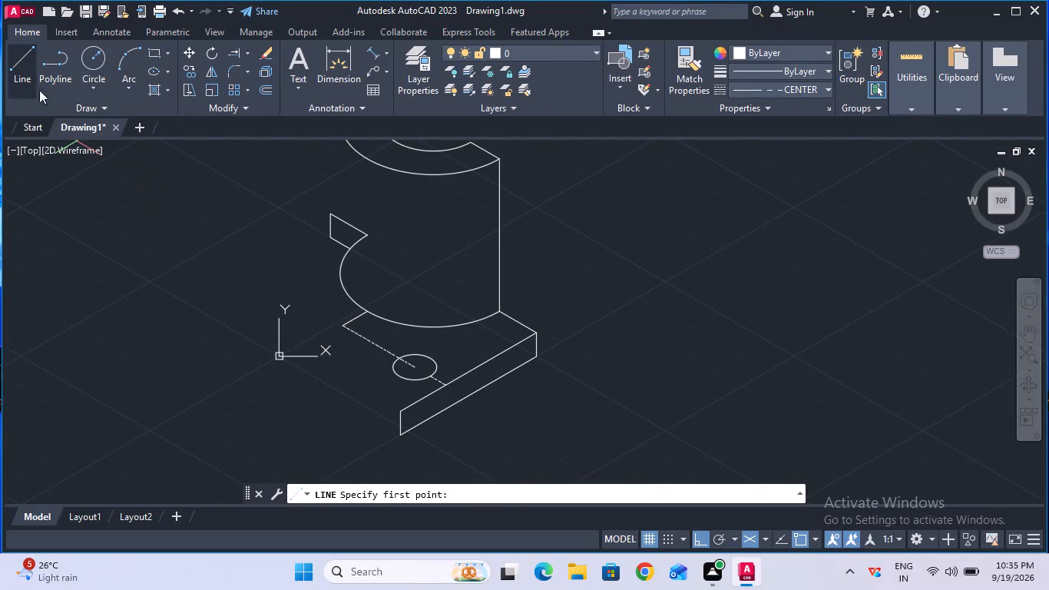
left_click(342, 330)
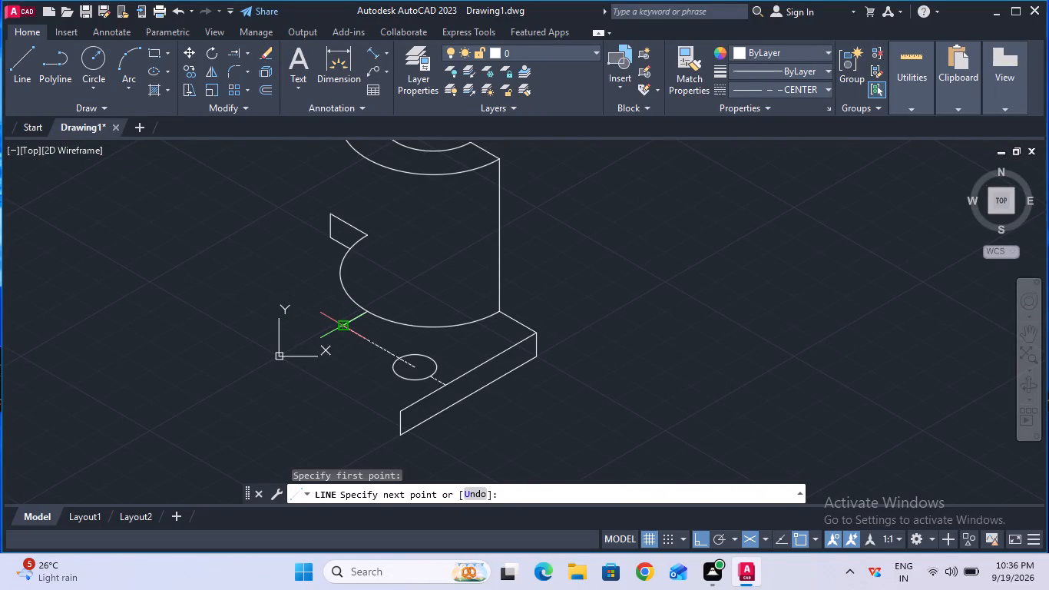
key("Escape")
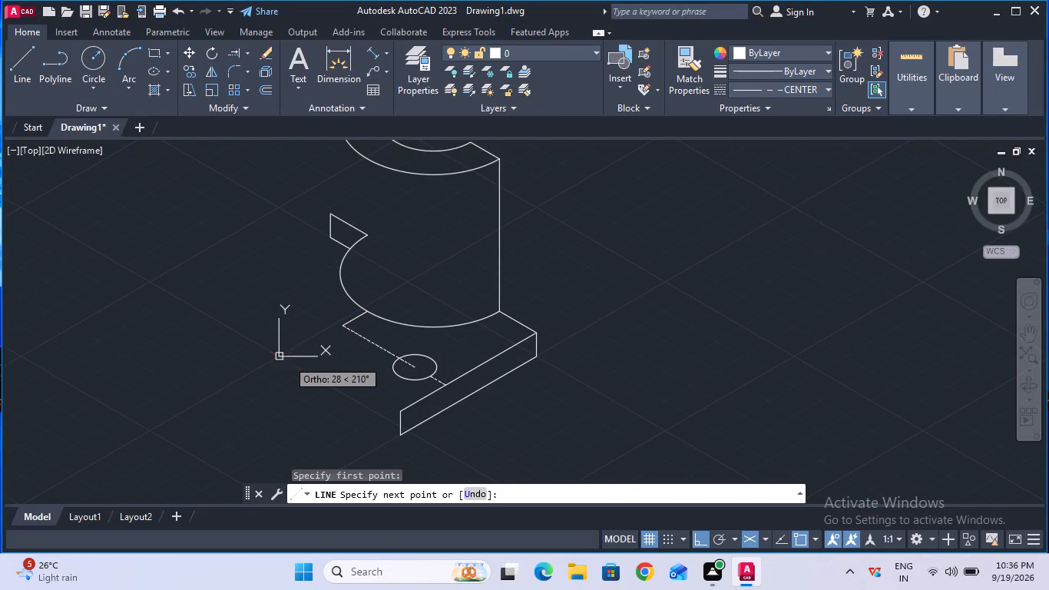
Draw a 53 mm line at 210° in ByBlock linetype from the dashed centre line's end nearest the half-cylinder.
left_click(759, 93)
left_click(756, 121)
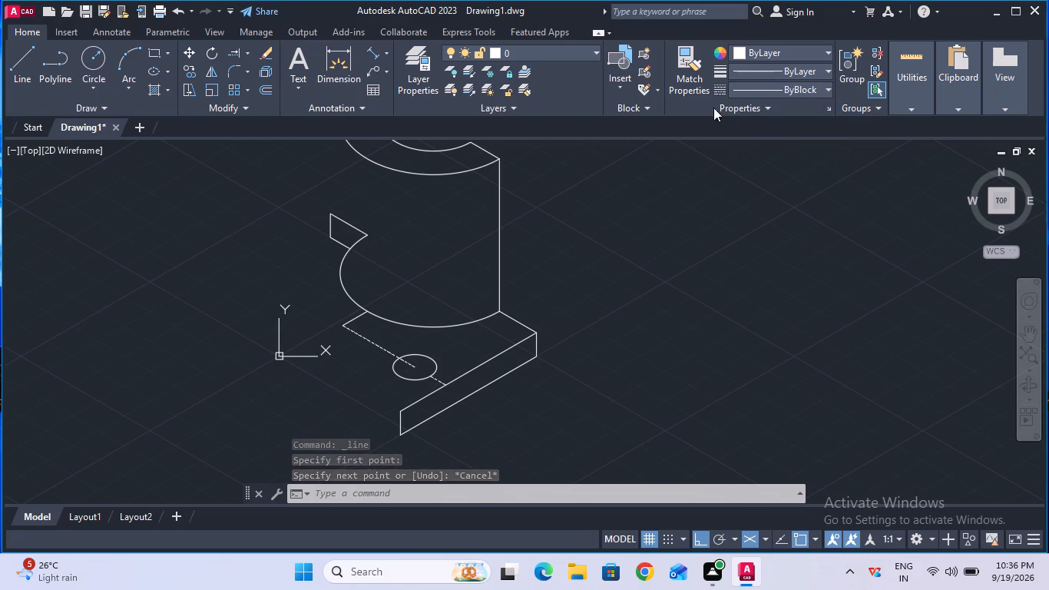
left_click(18, 84)
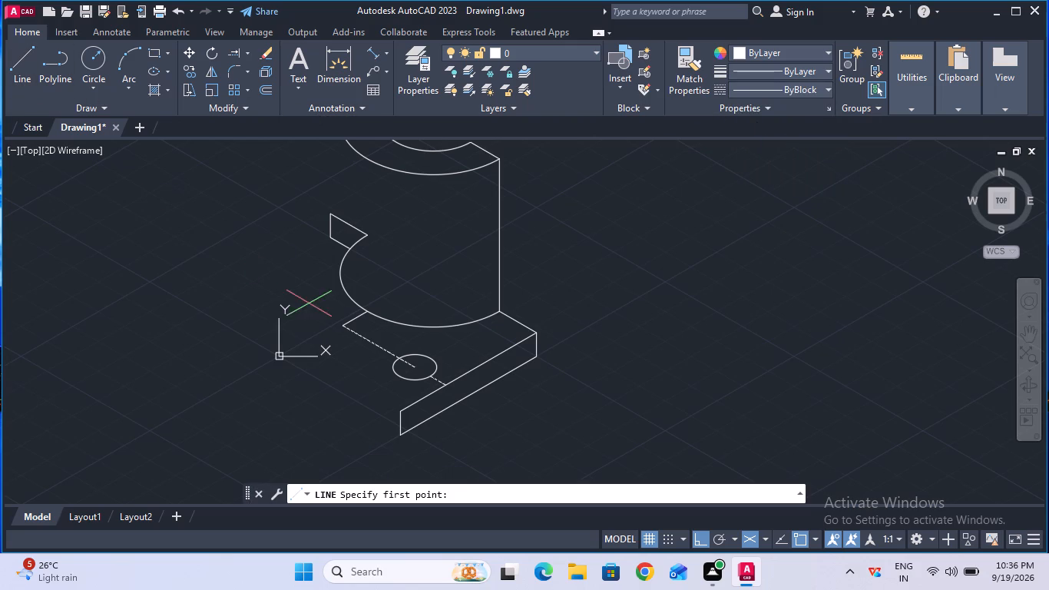
left_click(345, 327)
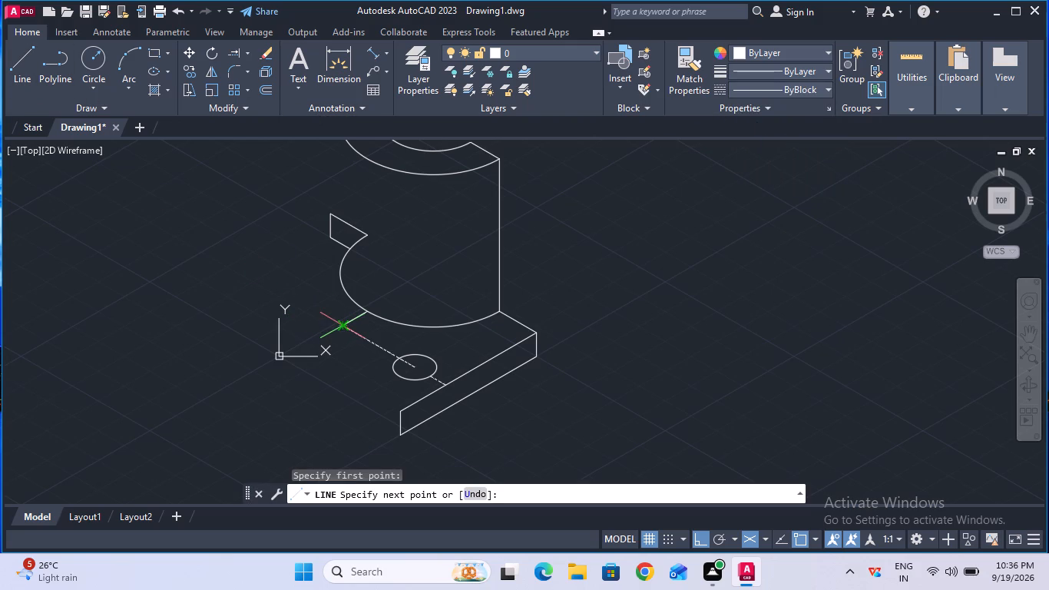
type("53")
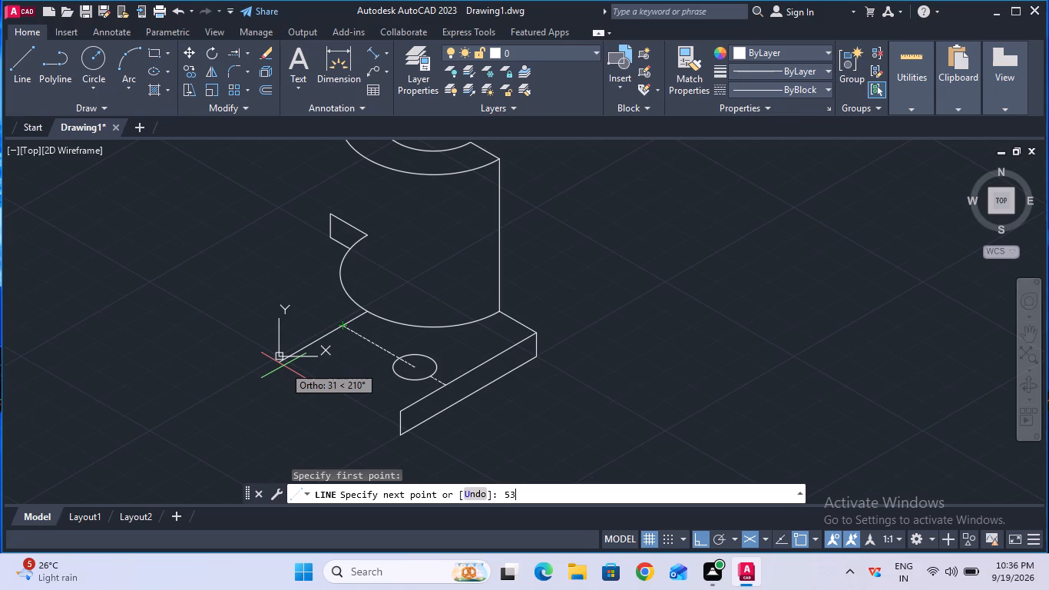
key("Return")
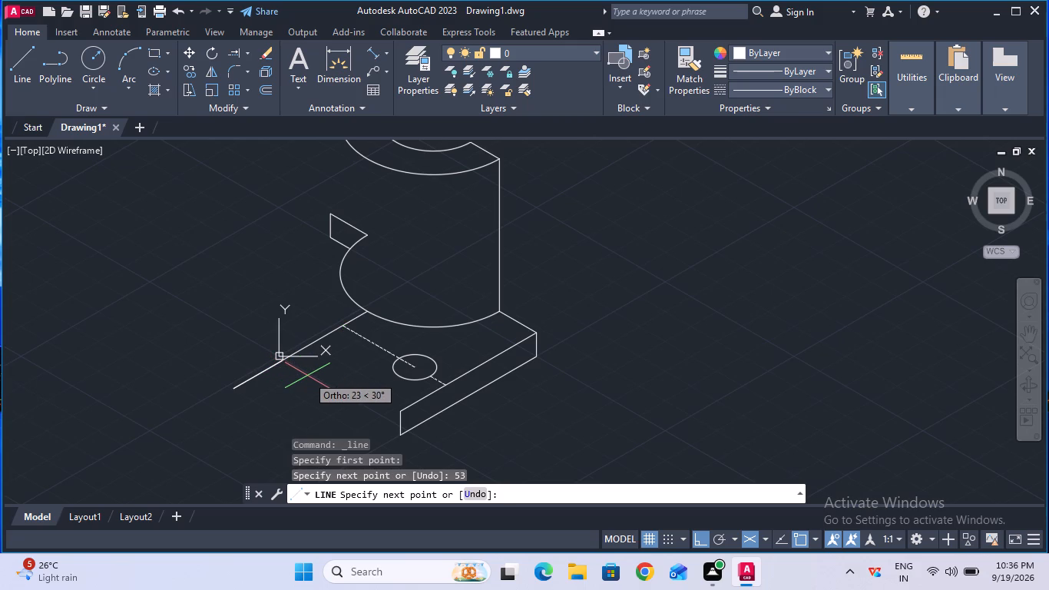
key("Escape")
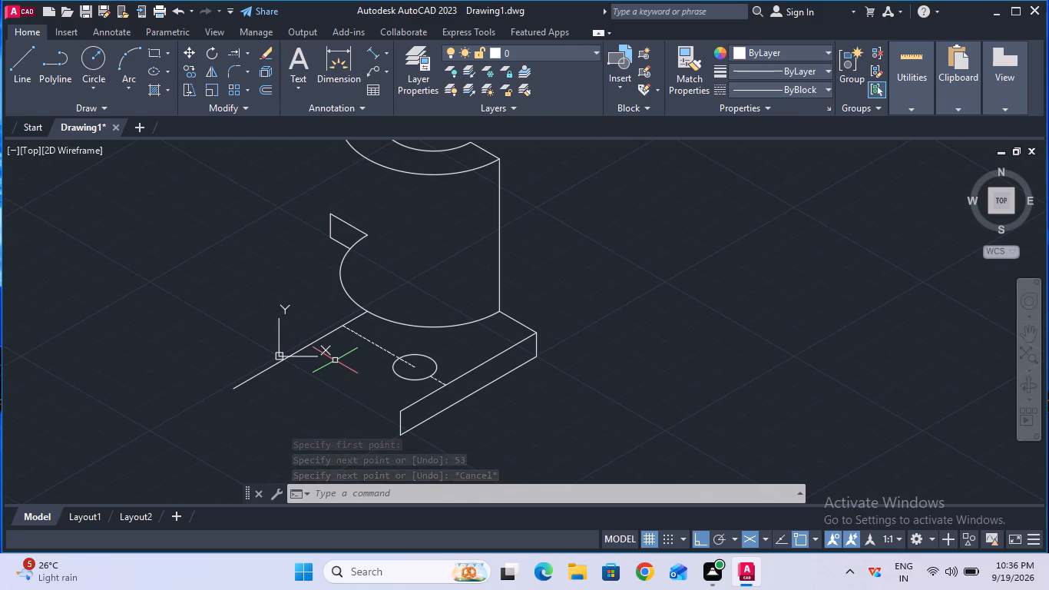
Measure from the half-cylinder's bottom arc to the 53 mm line's far end, and the length of the short line beside the arc.
left_click(369, 54)
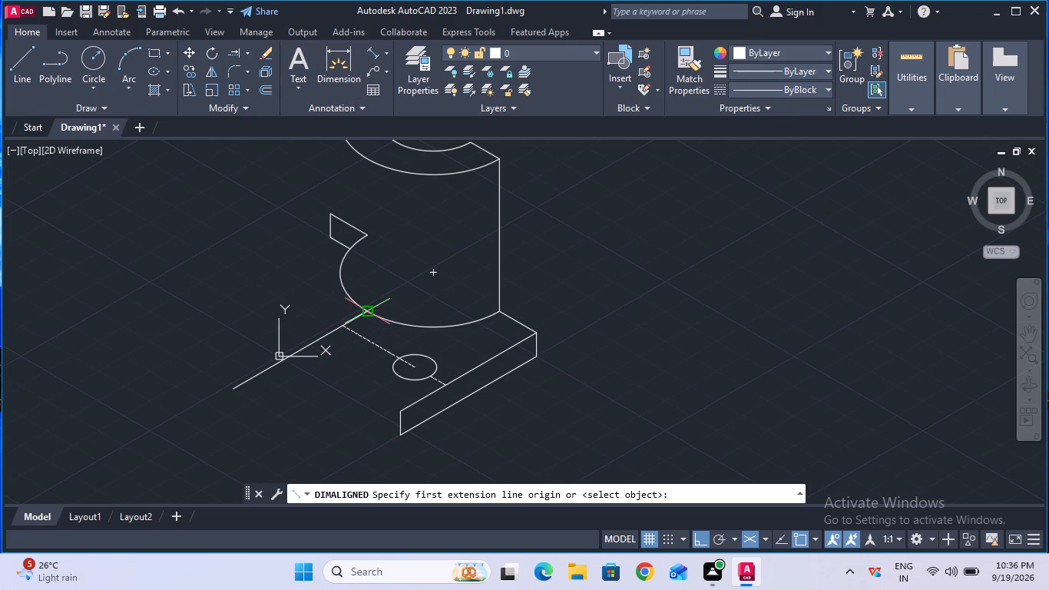
left_click(364, 315)
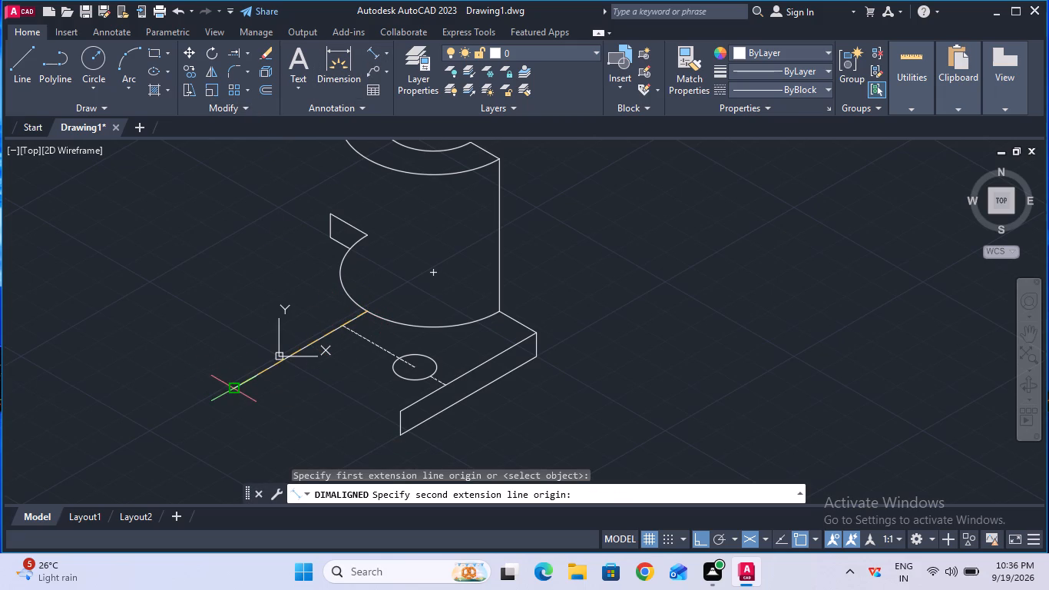
left_click(229, 386)
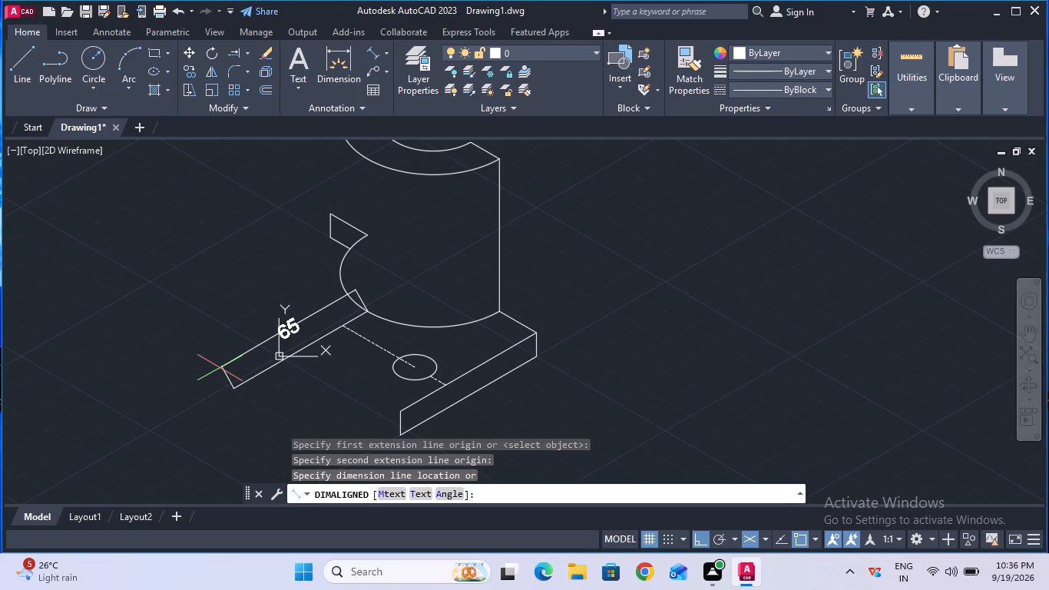
key("Escape")
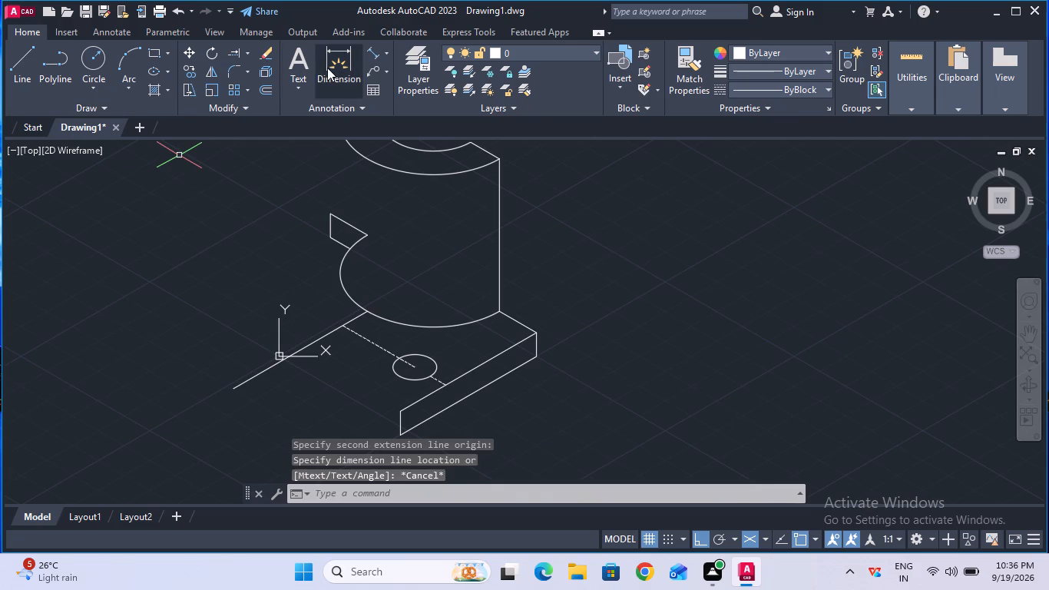
left_click(371, 55)
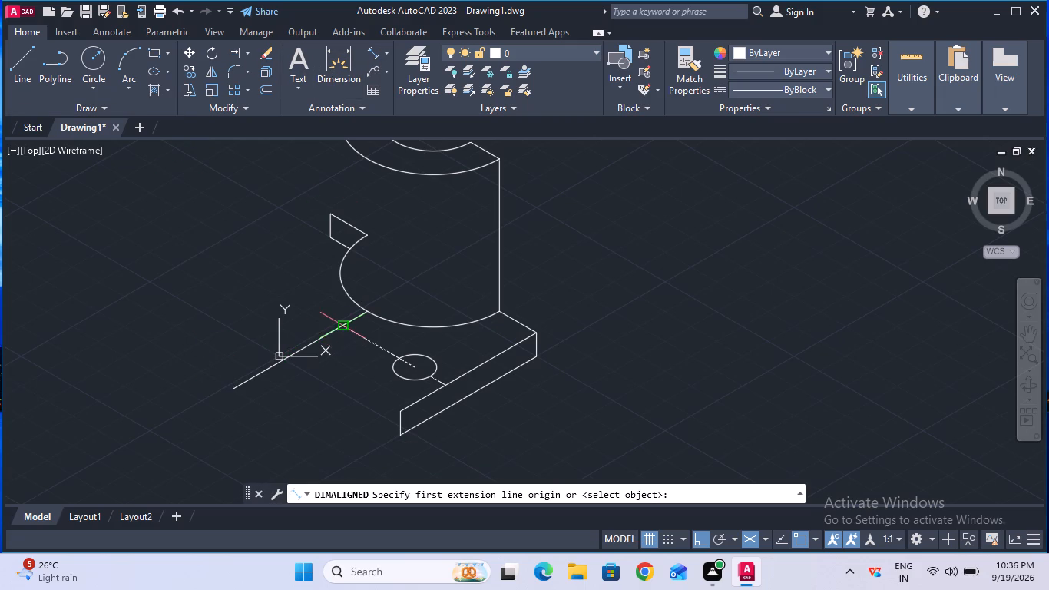
left_click(342, 330)
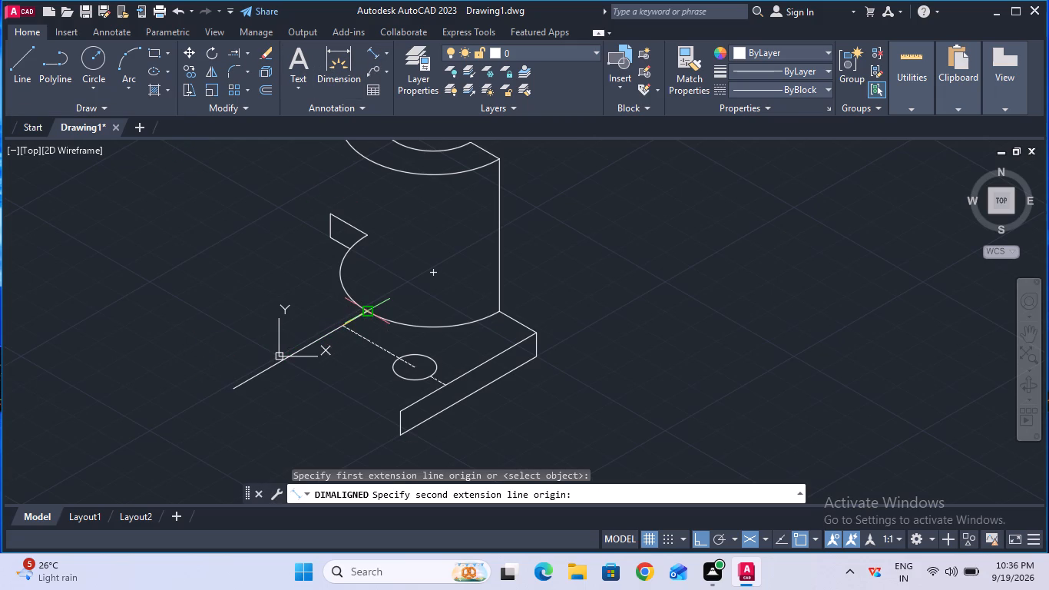
left_click(369, 316)
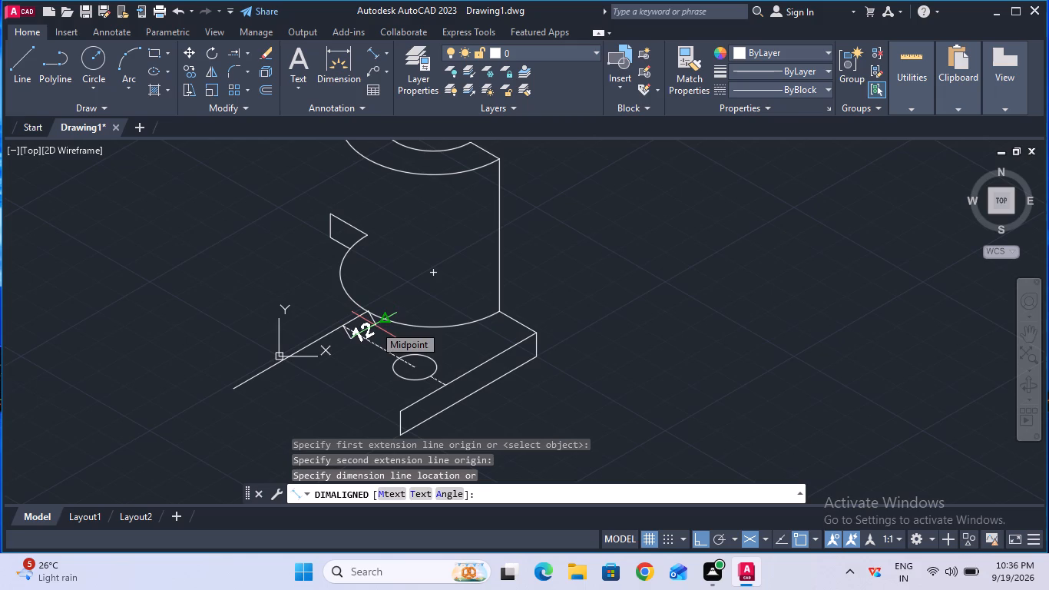
key("Escape")
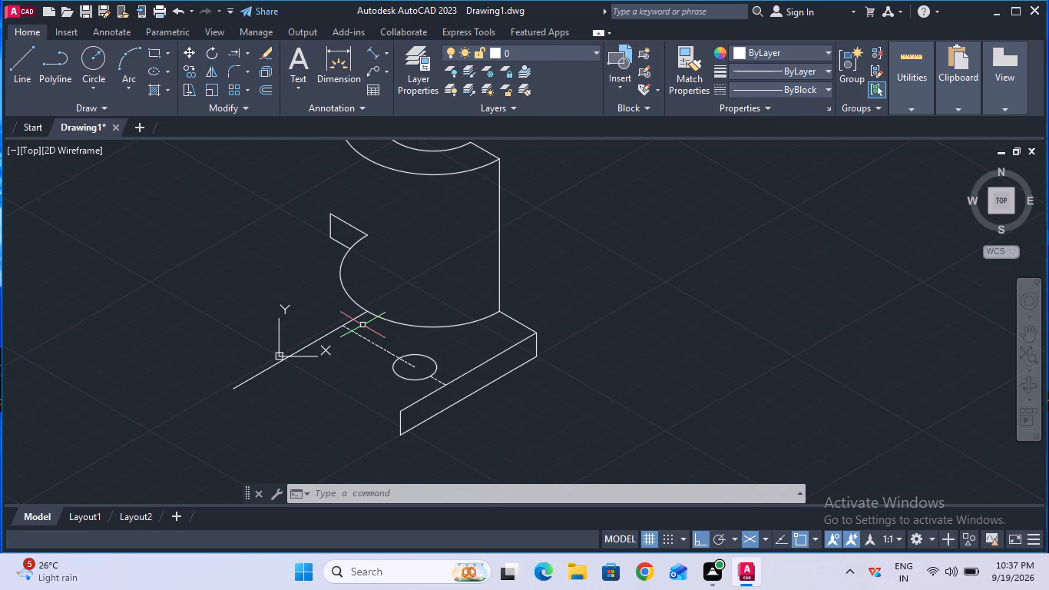
Extend the dashed centre line from the small isocircle's centre across to its far edge.
left_click(237, 55)
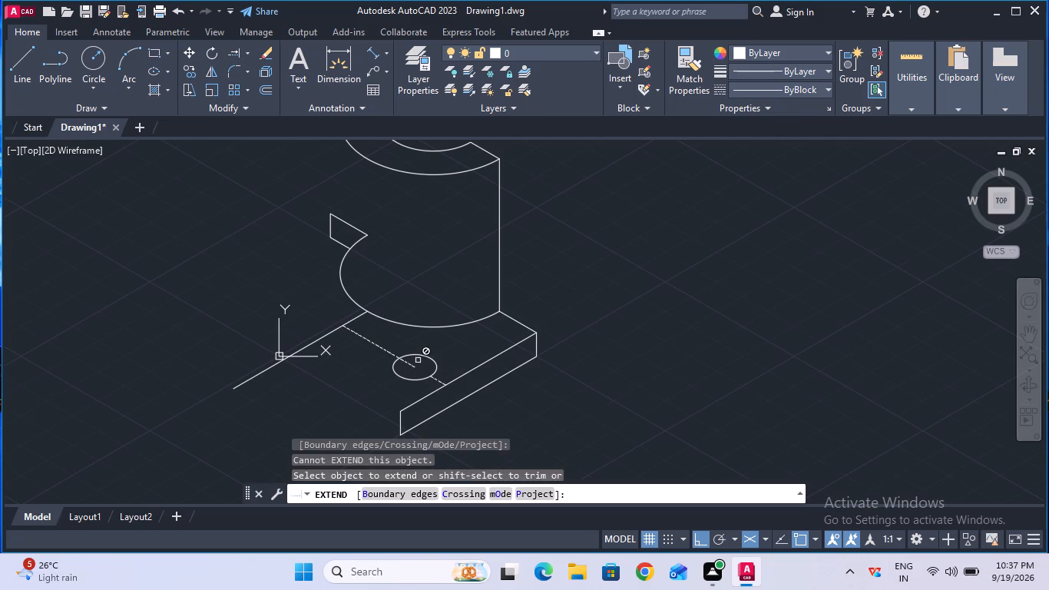
left_click(415, 369)
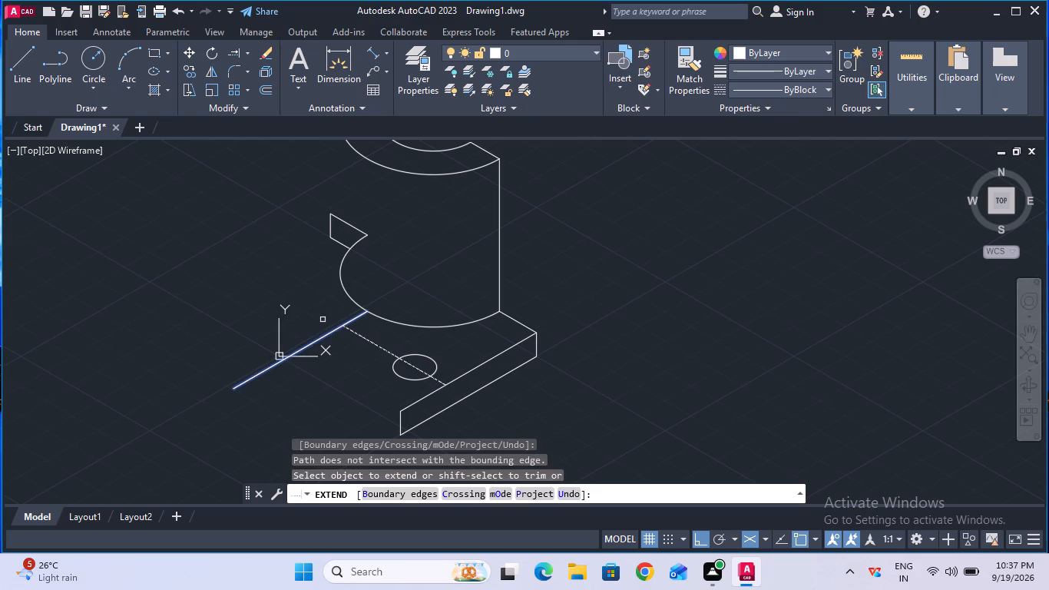
key("Escape")
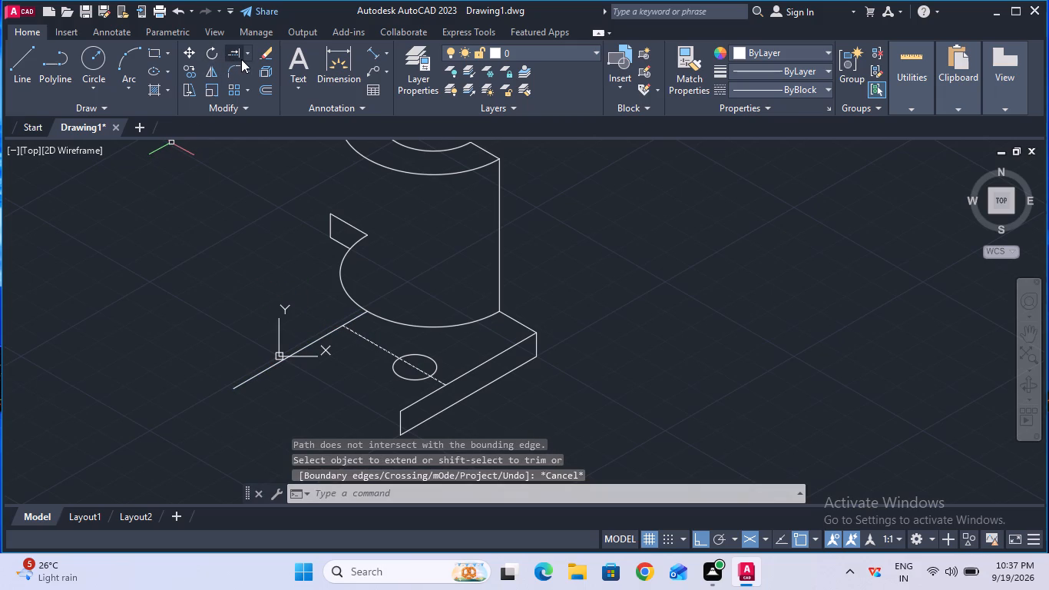
Lengthen the 53 mm line by drawing a 3 mm line at 210° from its far end.
left_click(18, 80)
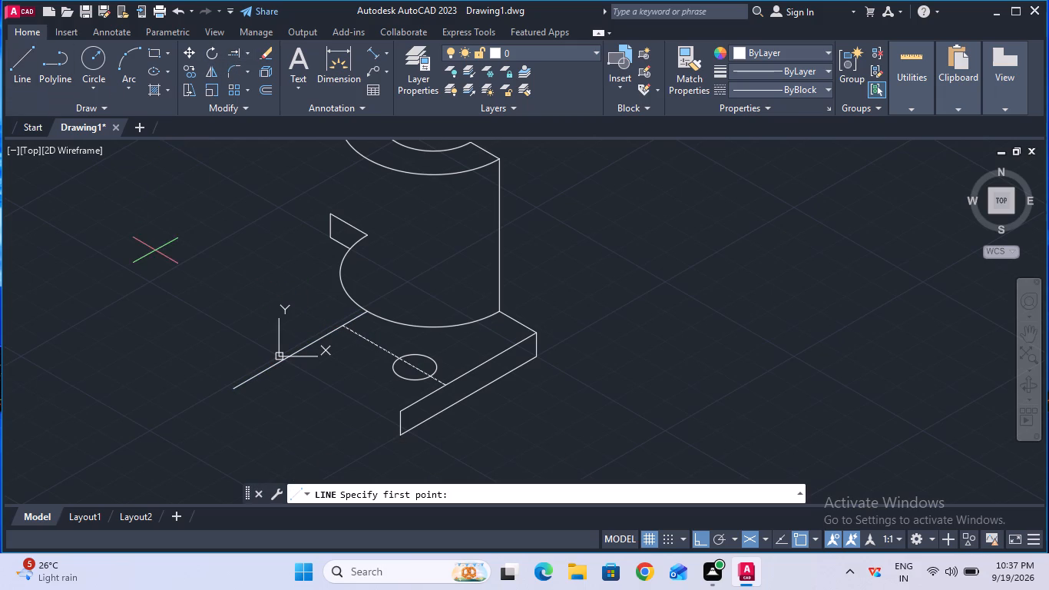
left_click(230, 390)
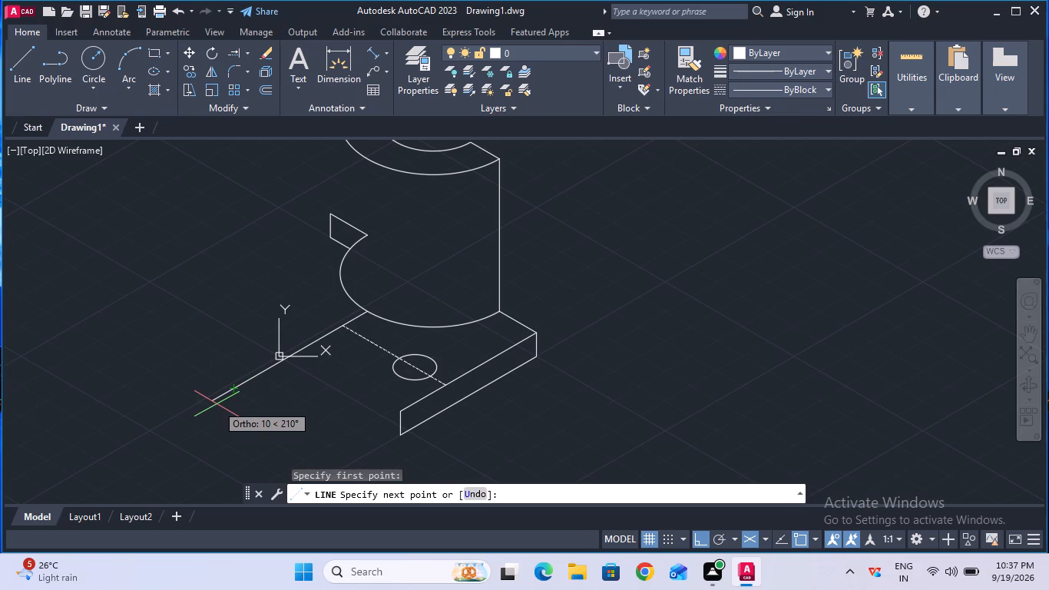
key("3")
key("Return")
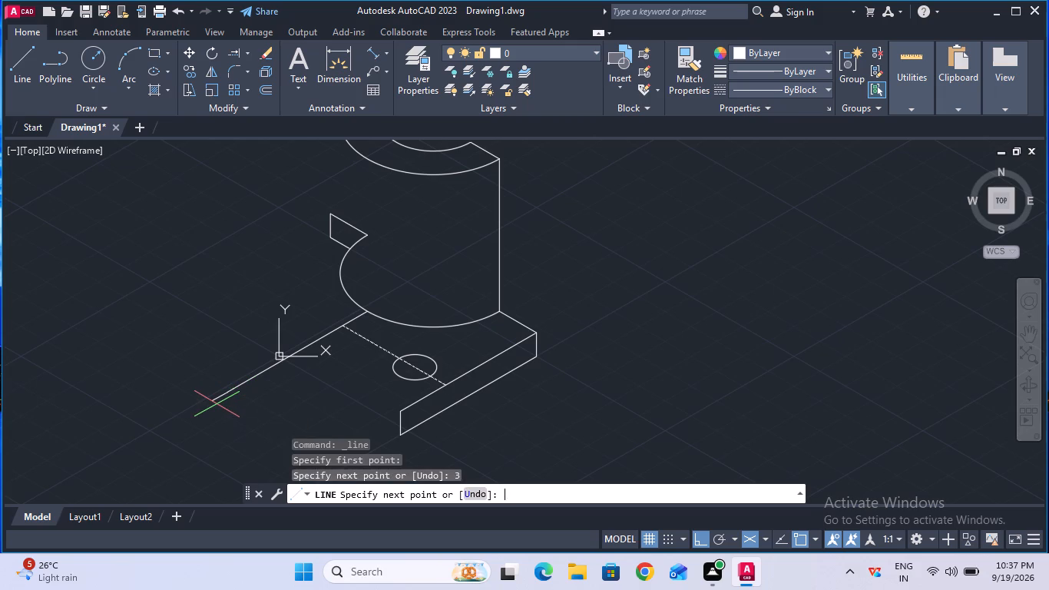
key("Escape")
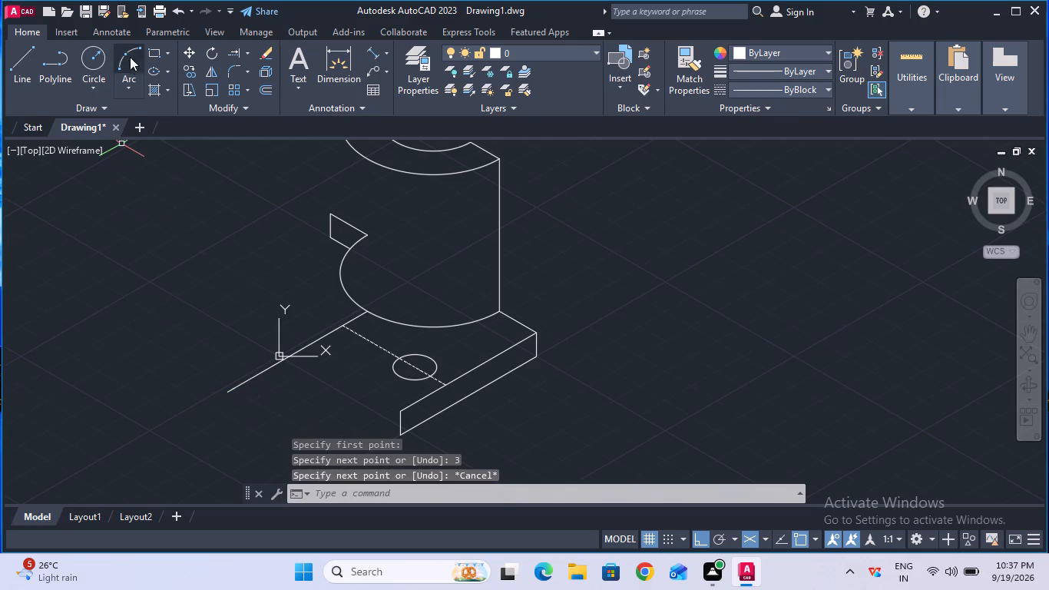
Measure the distance from the 3 mm line's outer end to the line's meeting point with the half-cylinder's bottom arc.
left_click(376, 51)
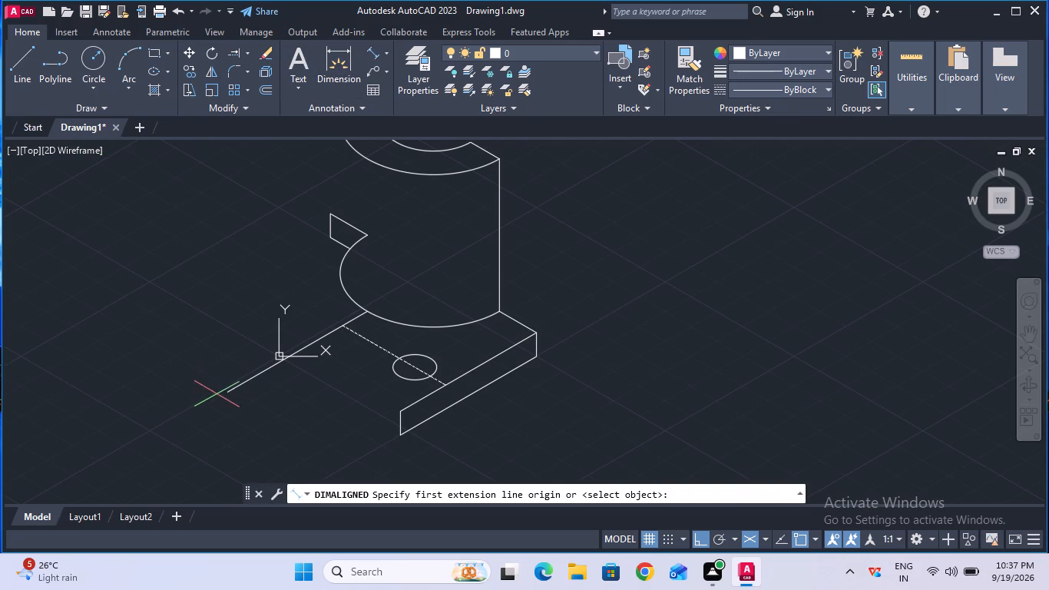
left_click(229, 396)
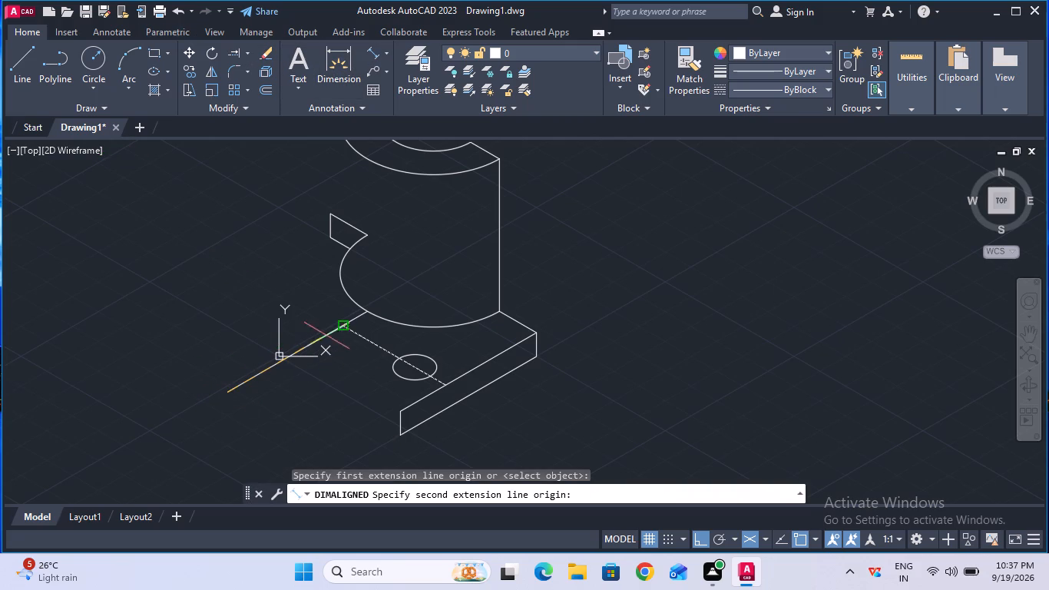
left_click(370, 314)
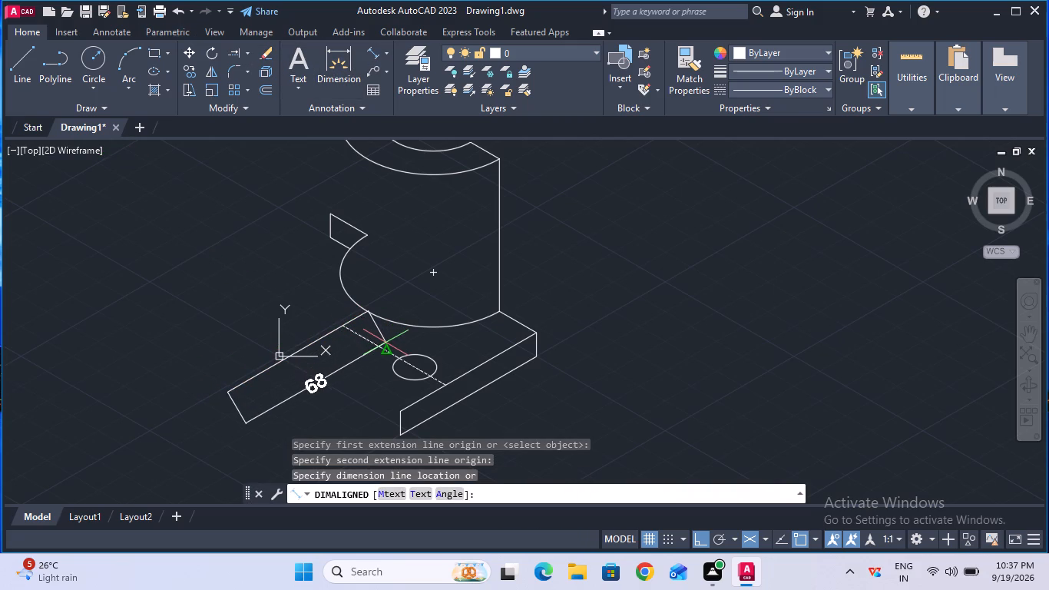
key("Escape")
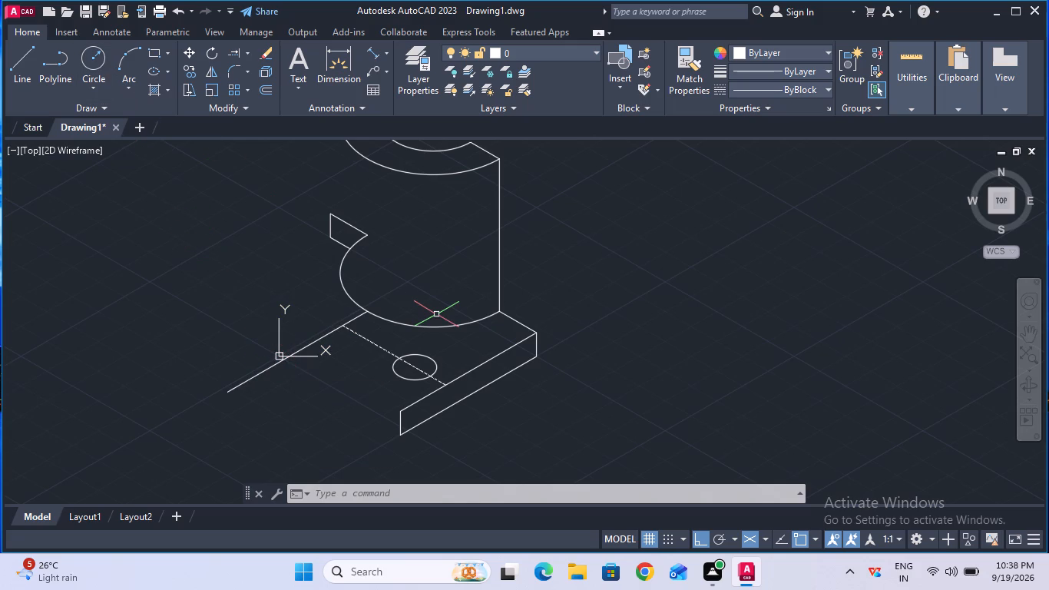
Draw a 22 mm radius isocircle centred on the 3 mm line's outer end.
type("ell")
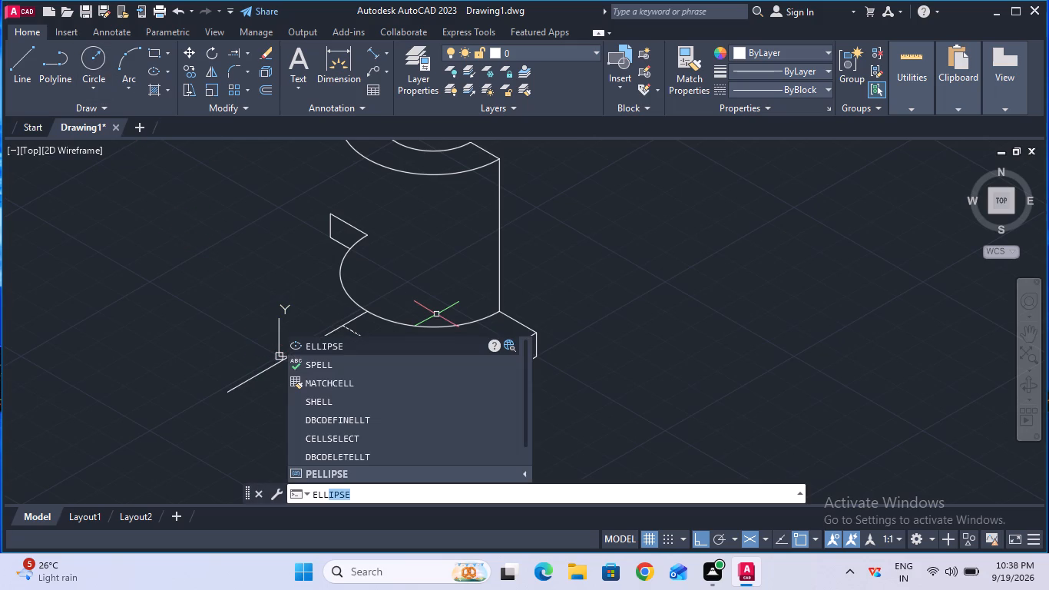
left_click(425, 337)
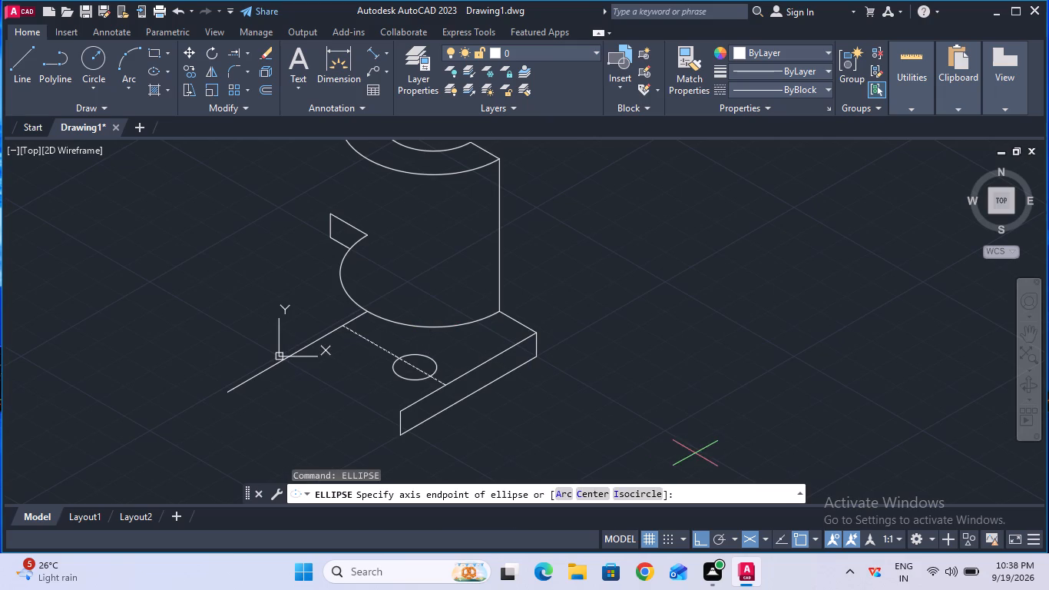
left_click(628, 493)
left_click(227, 393)
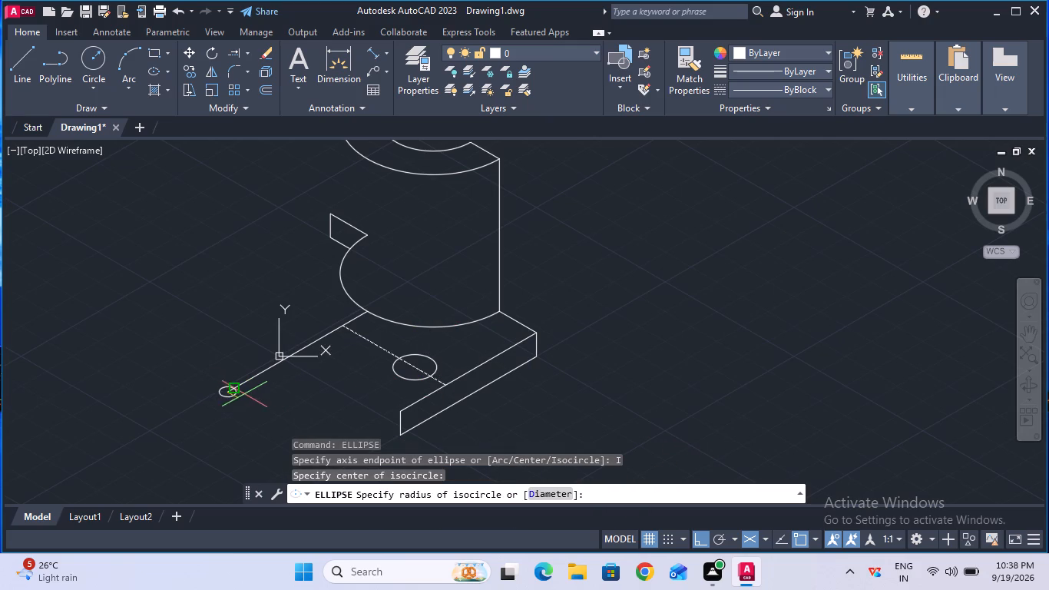
type("22")
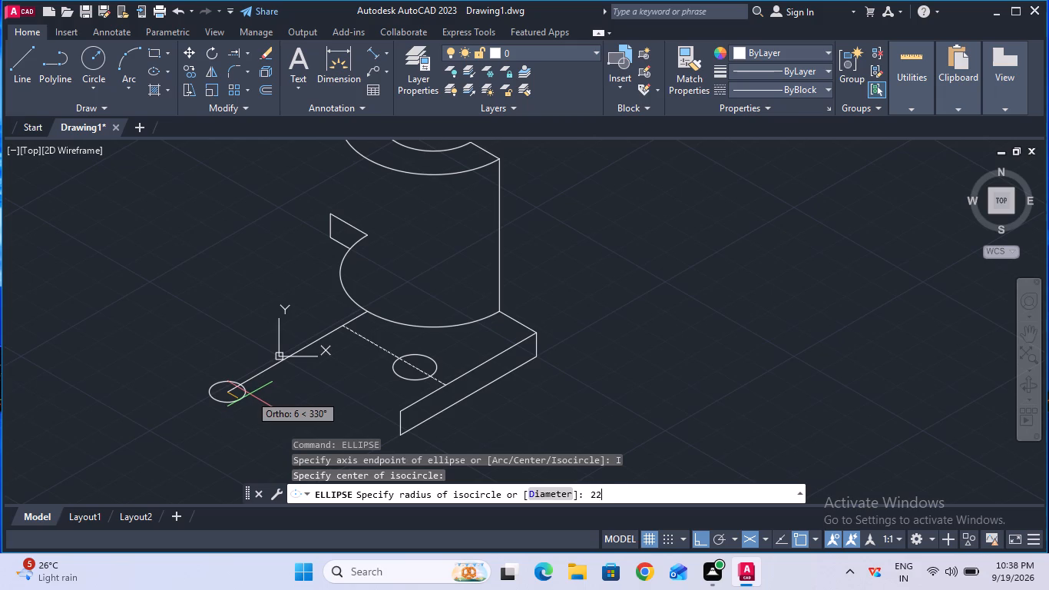
key("Return")
key("Escape")
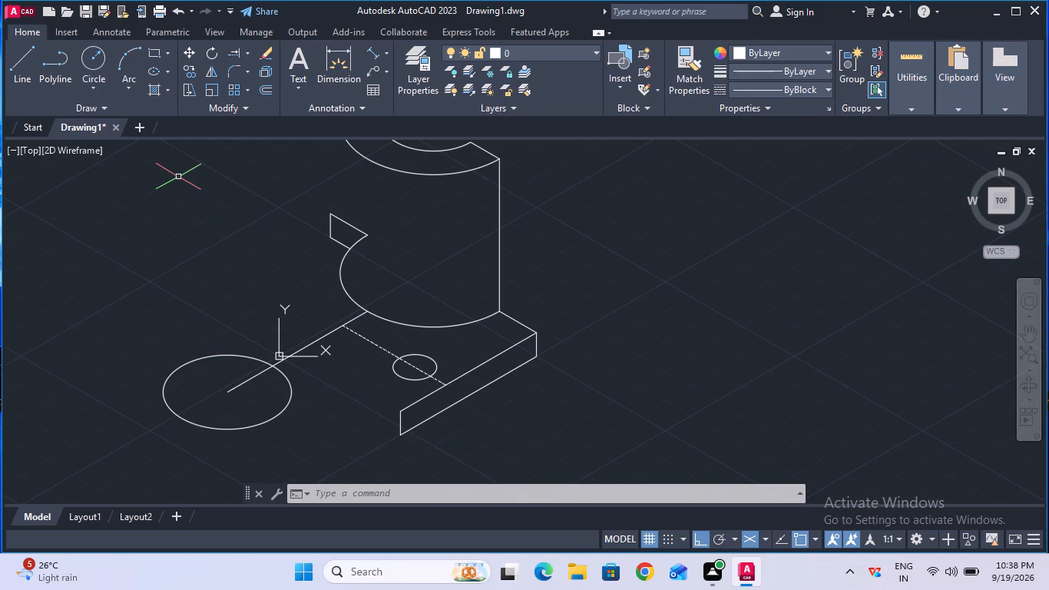
Trim away the part of the line that lies inside the 22 mm radius isocircle.
left_click(229, 54)
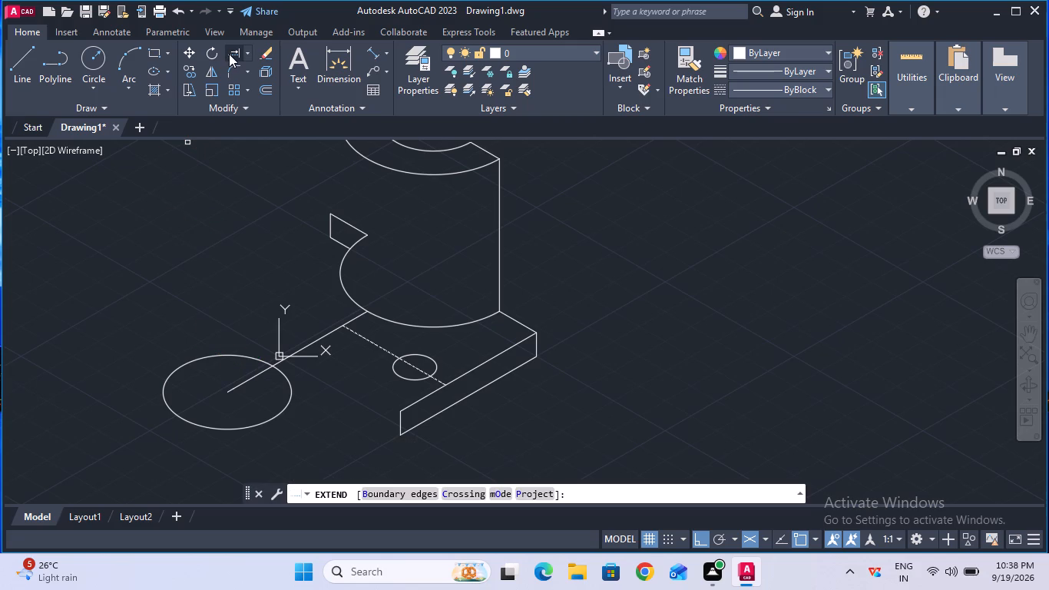
left_click(242, 54)
left_click(247, 54)
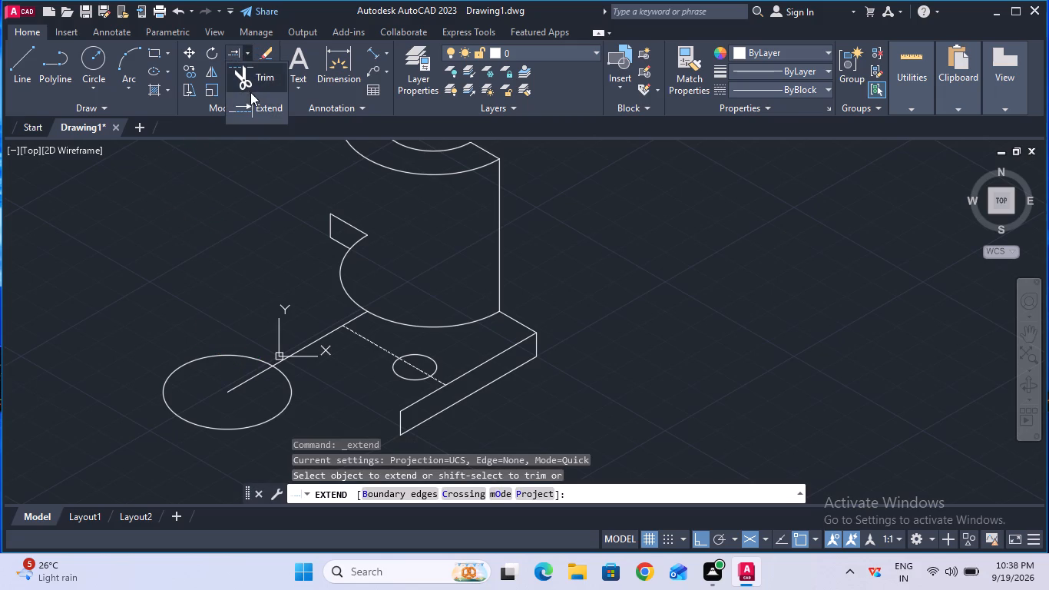
left_click(253, 78)
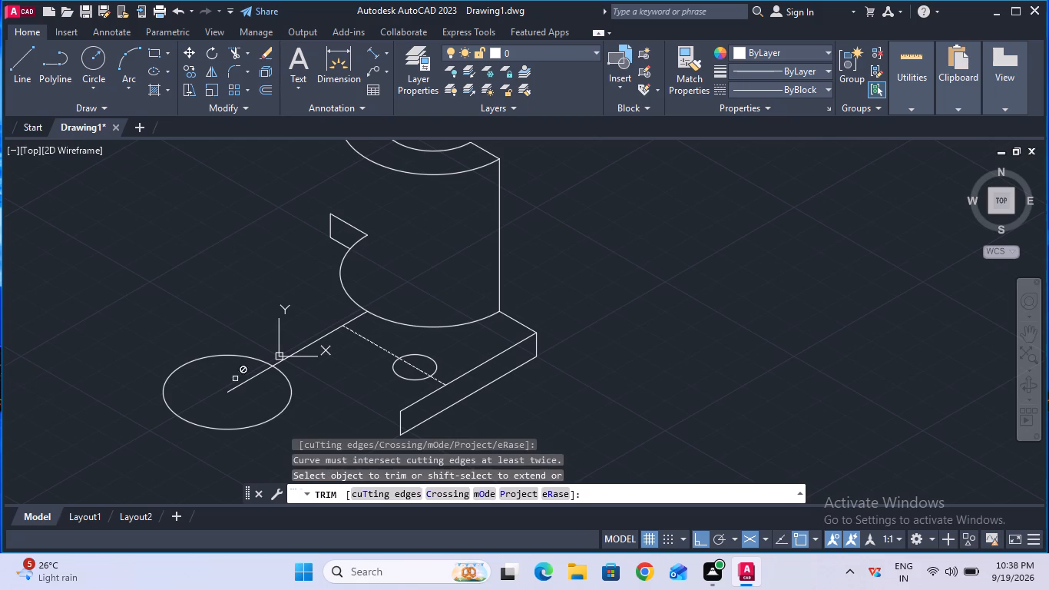
left_click(246, 381)
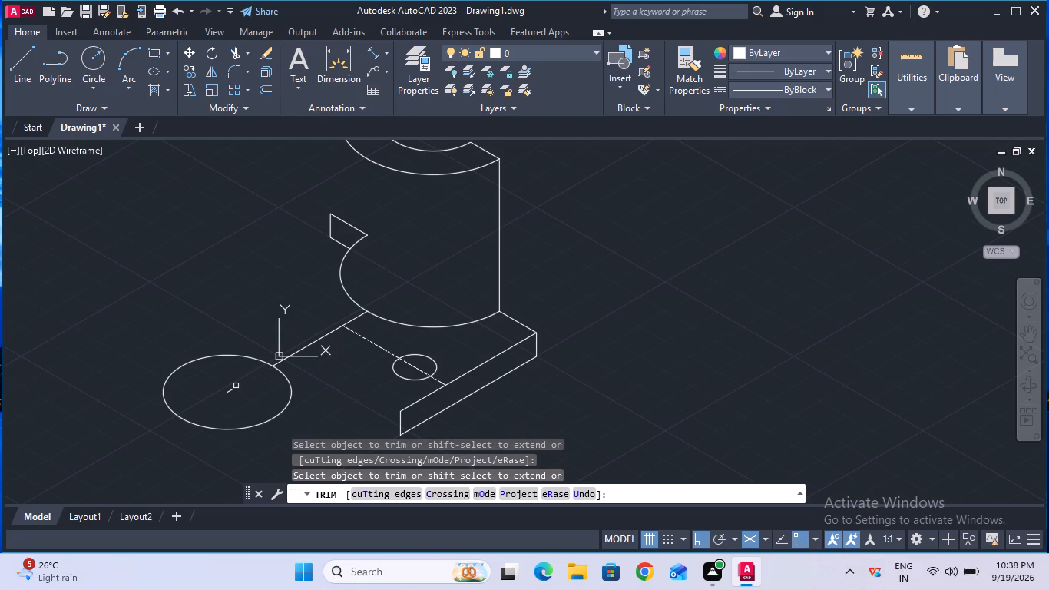
left_click(233, 387)
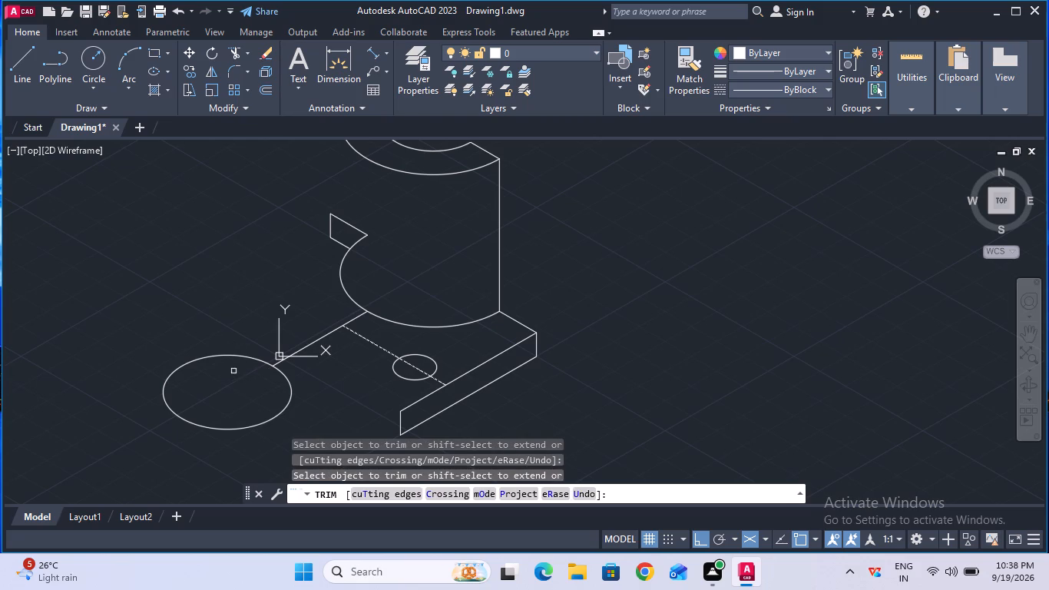
key("grave")
key("Escape")
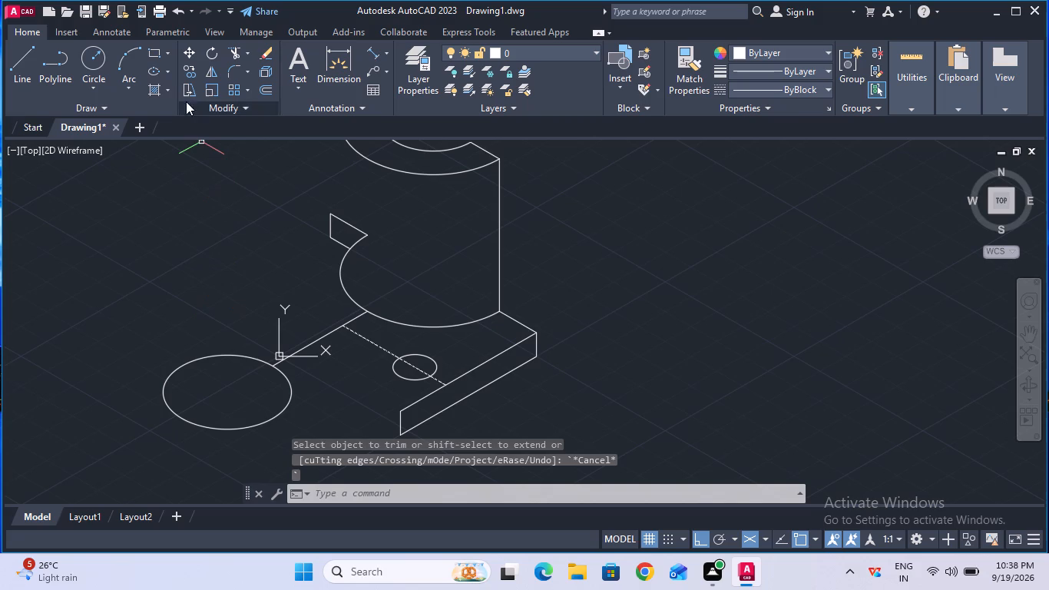
Copy the 22 mm radius isocircle 10 mm vertically upward from its centre.
left_click(186, 74)
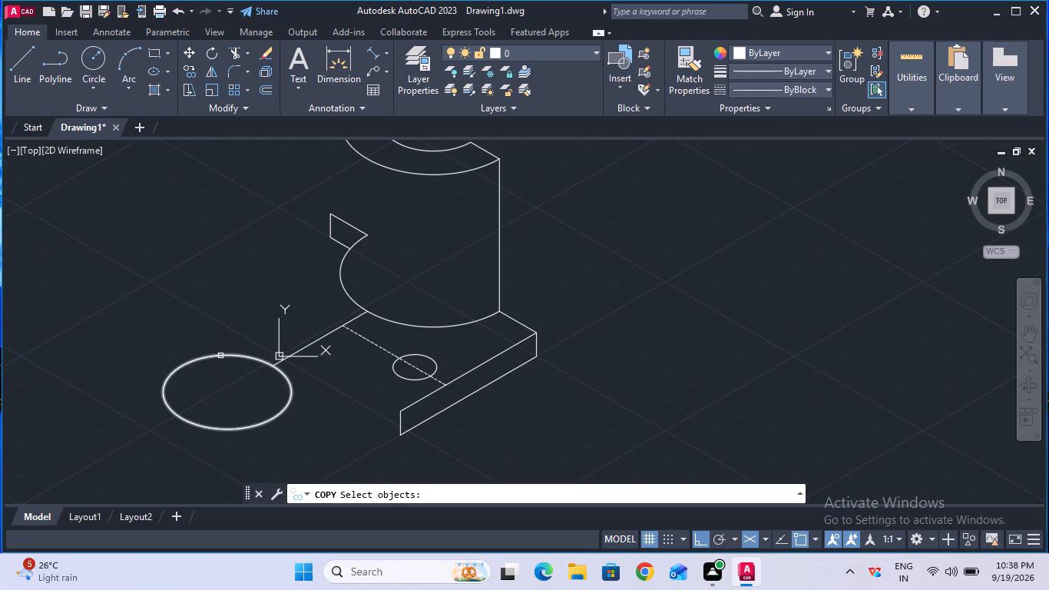
left_click(220, 355)
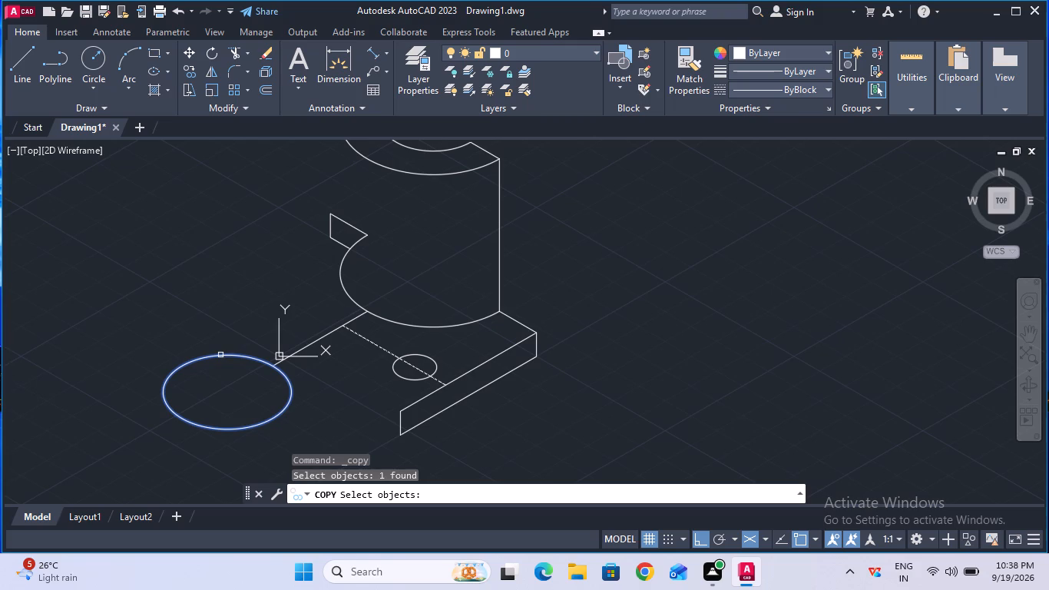
key("Return")
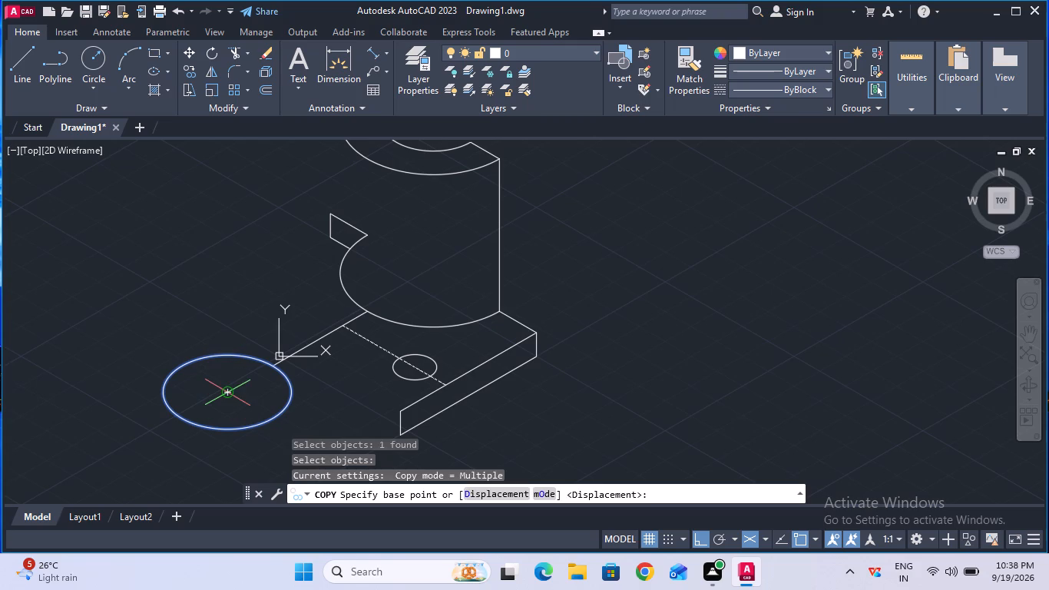
left_click(230, 394)
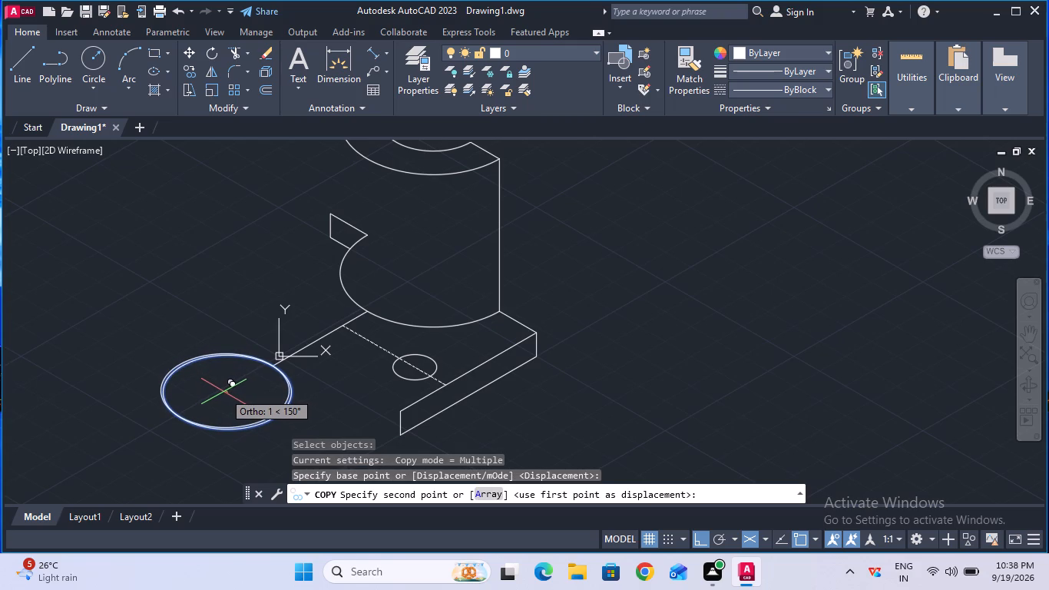
key("F5")
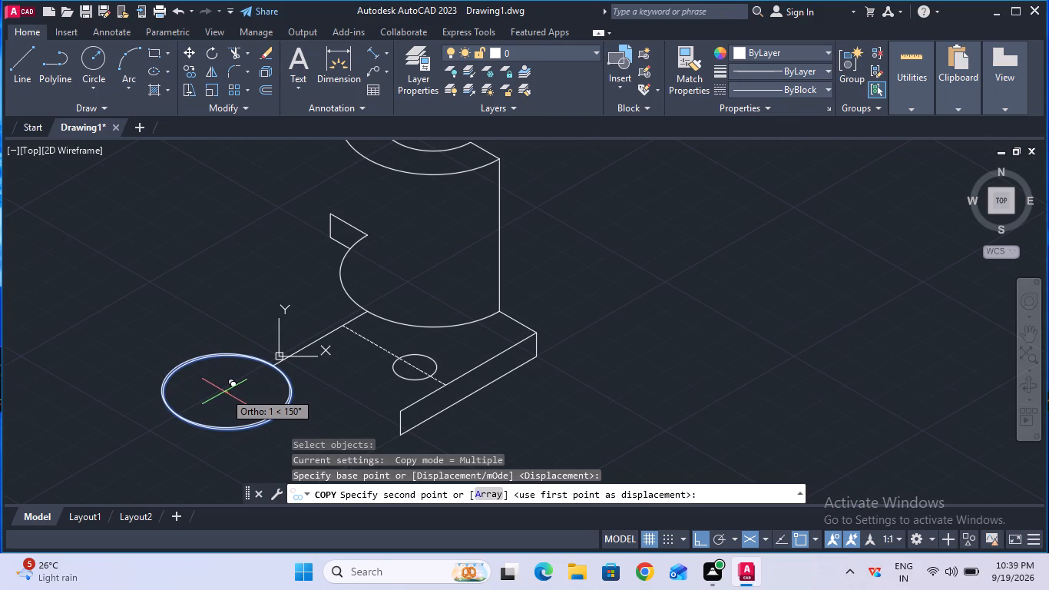
key("1")
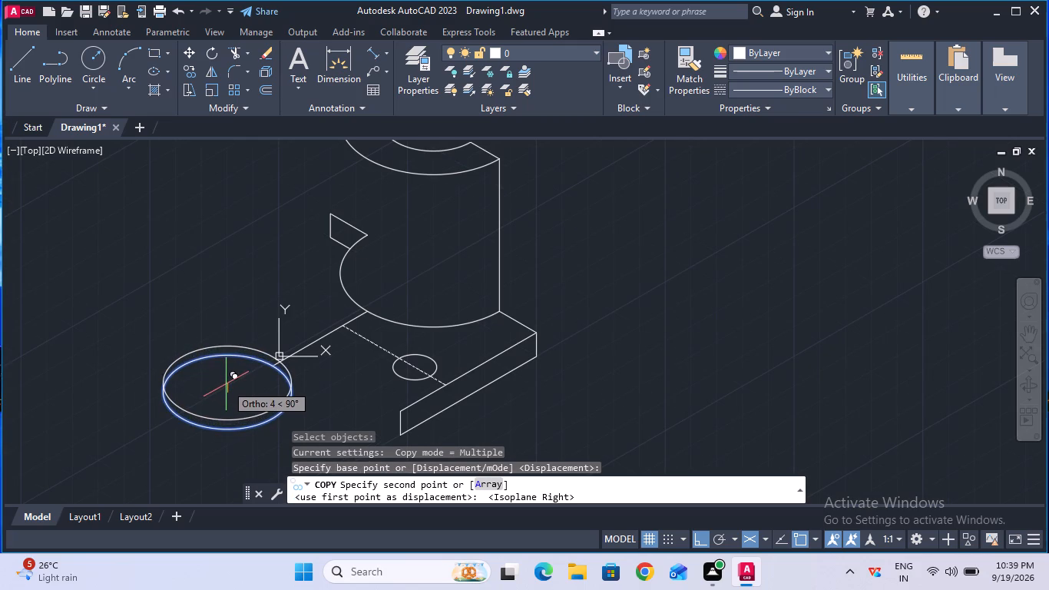
key("0")
key("Return")
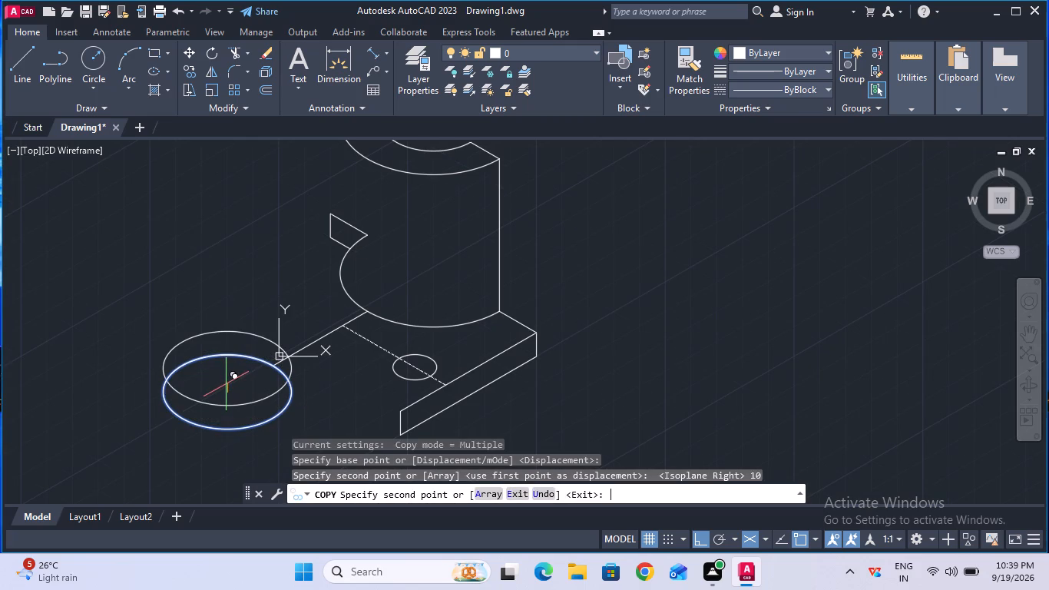
key("Escape")
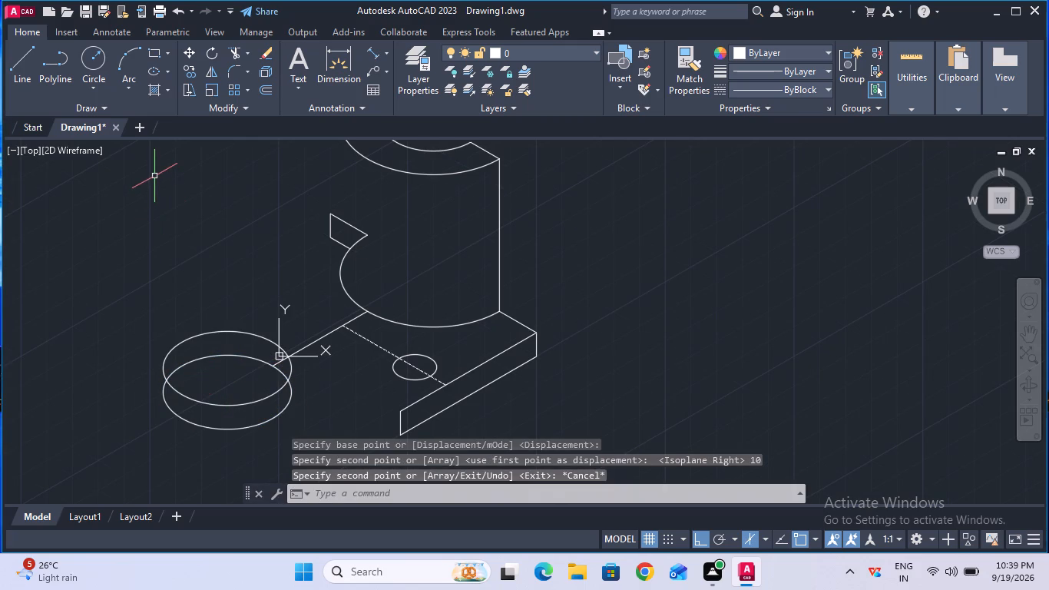
Trim the line's end inside the upper isocircle and the lower isocircle's hidden arc behind it.
left_click(233, 50)
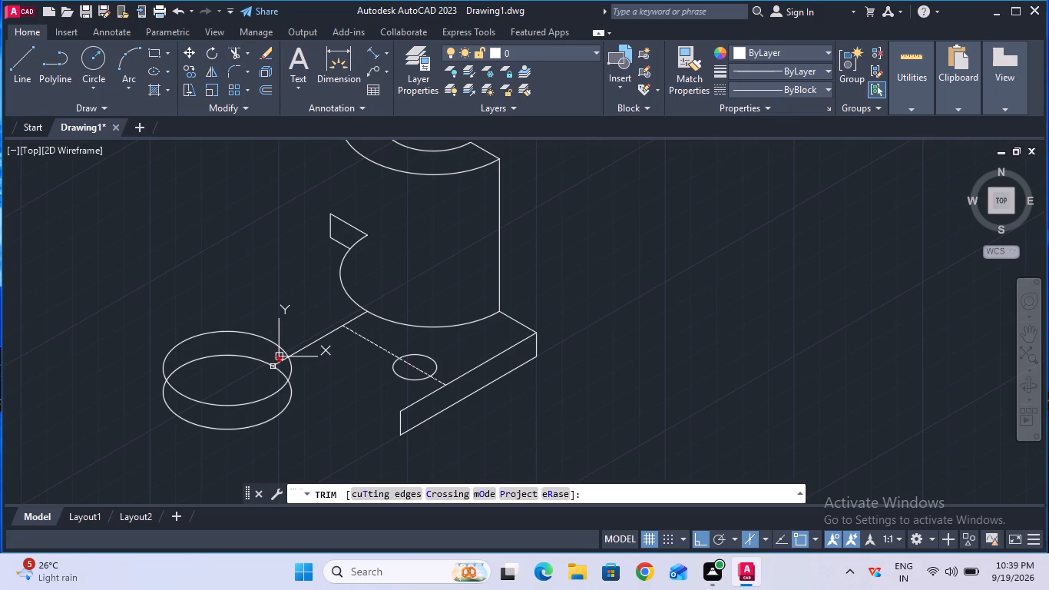
left_click(276, 363)
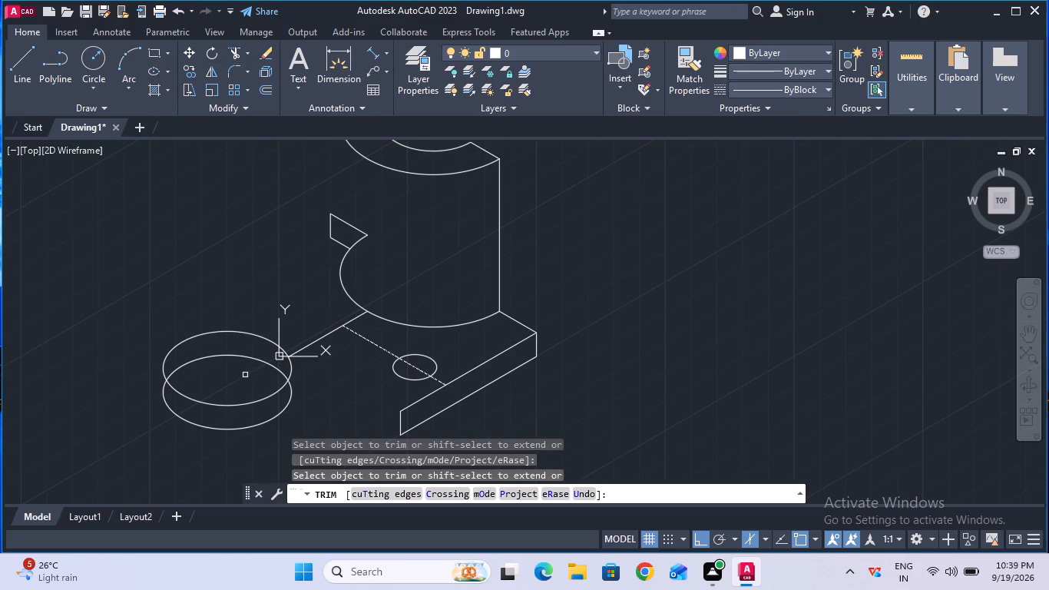
key("Escape")
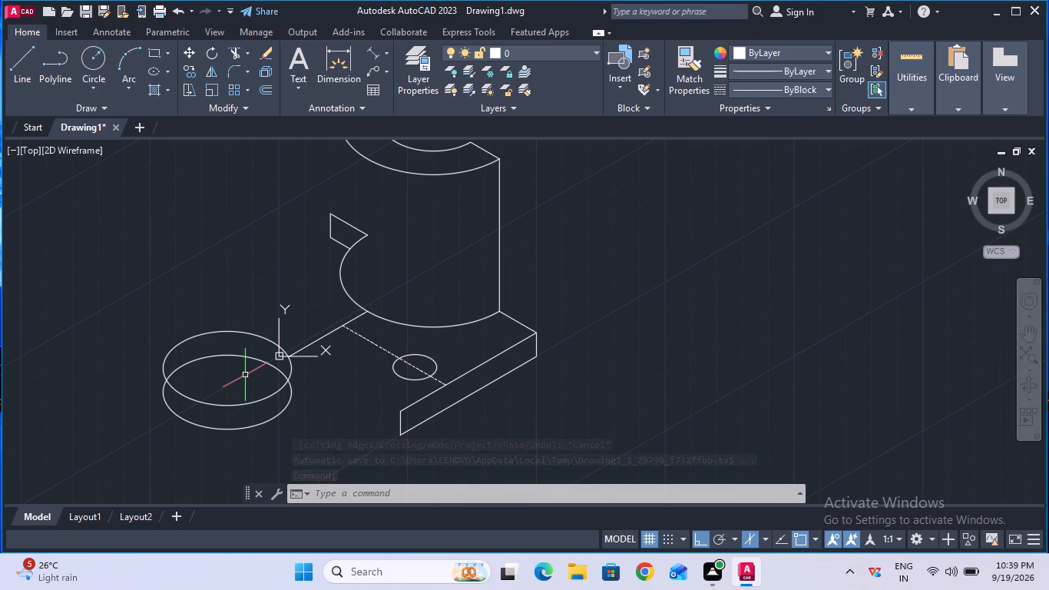
left_click(237, 58)
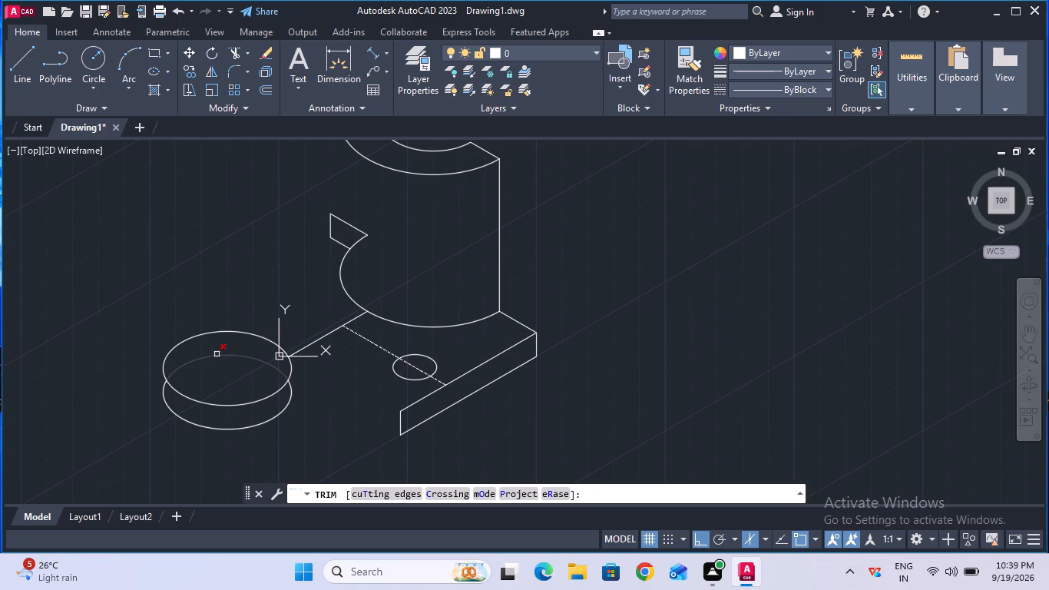
left_click(217, 354)
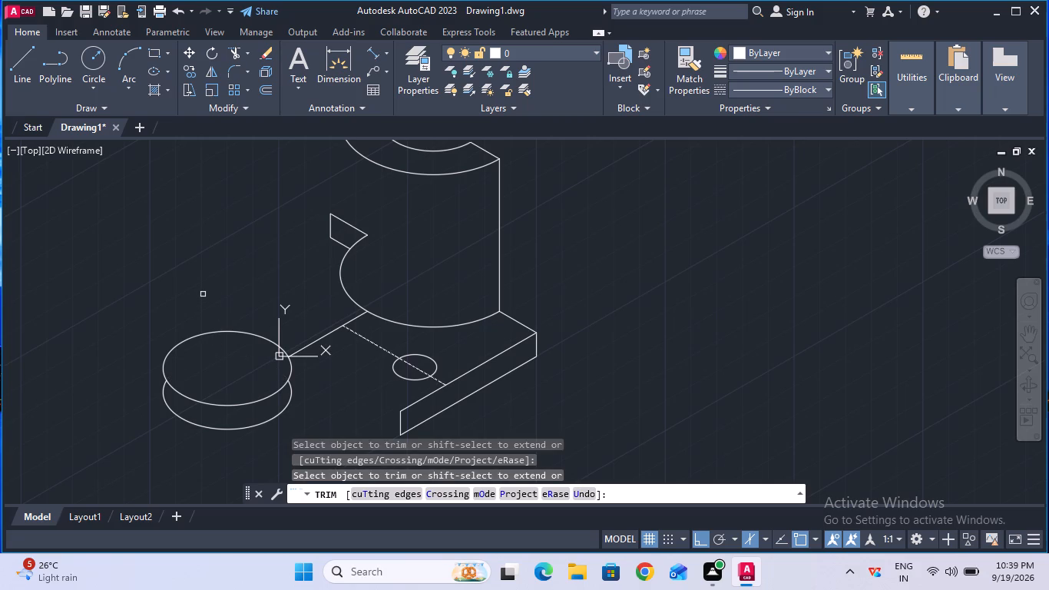
key("Escape")
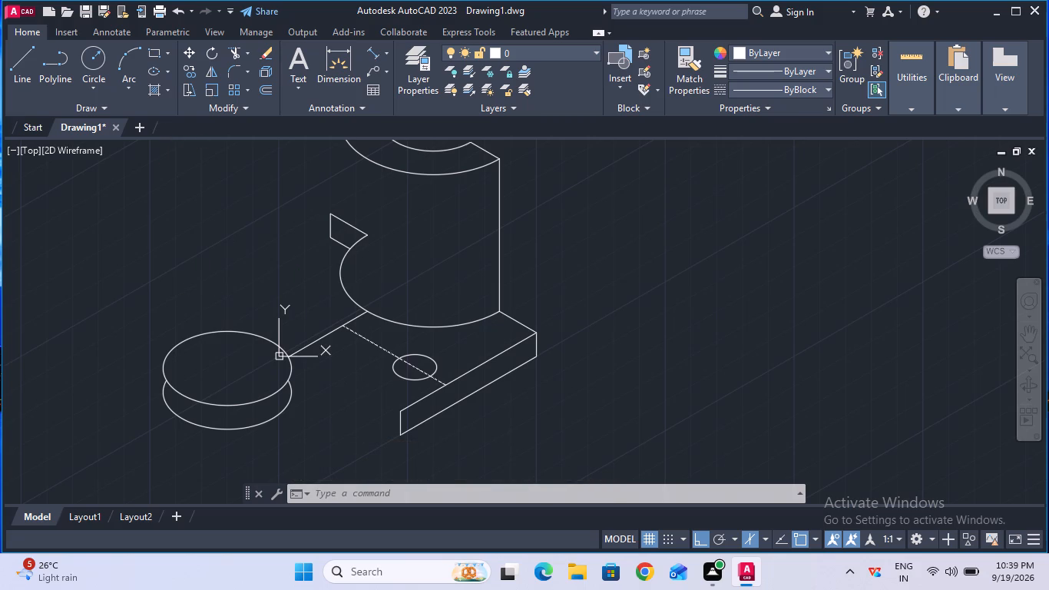
Draw an 11 mm radius isocircle in the top isoplane, centred on the upper 22 mm isocircle's centre.
type("ell")
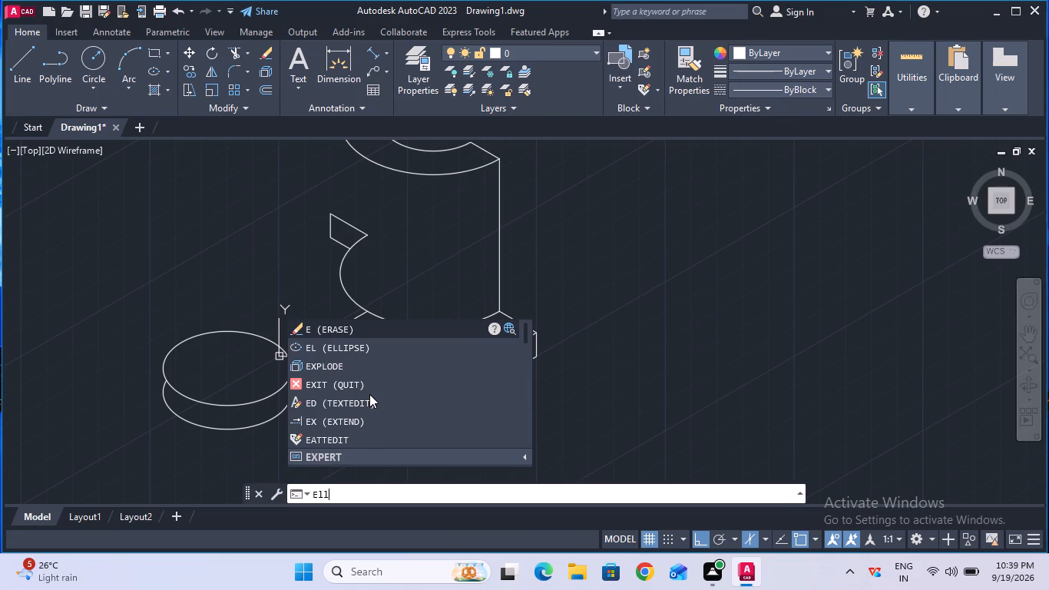
left_click(359, 353)
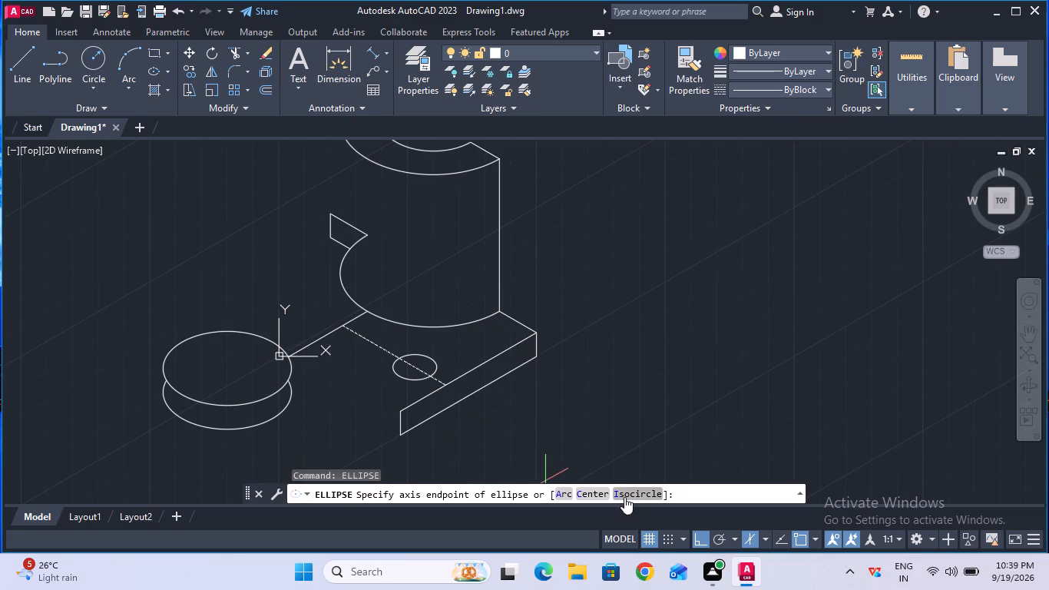
left_click(624, 497)
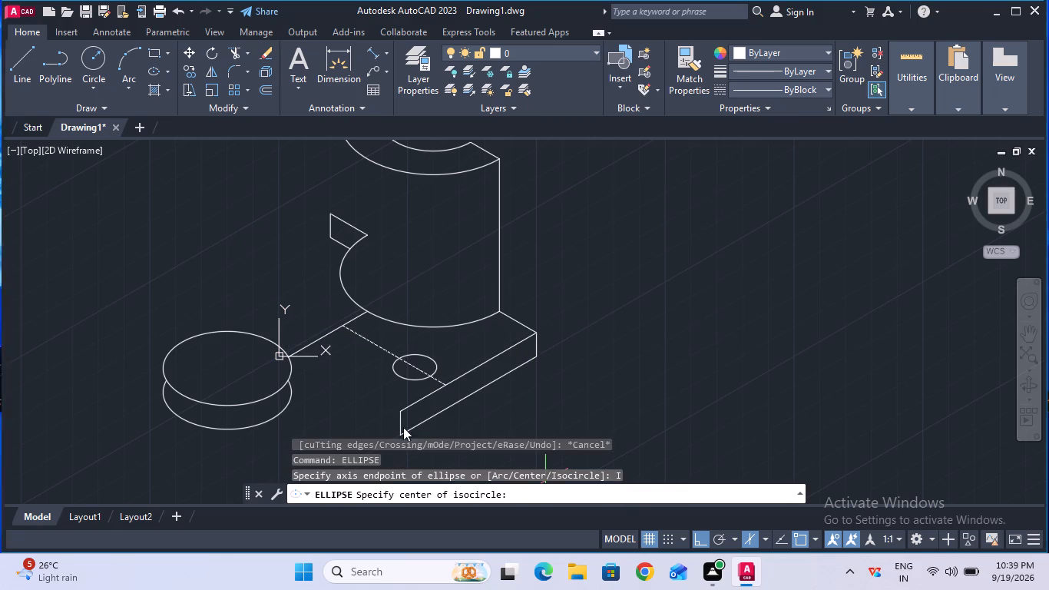
left_click(227, 366)
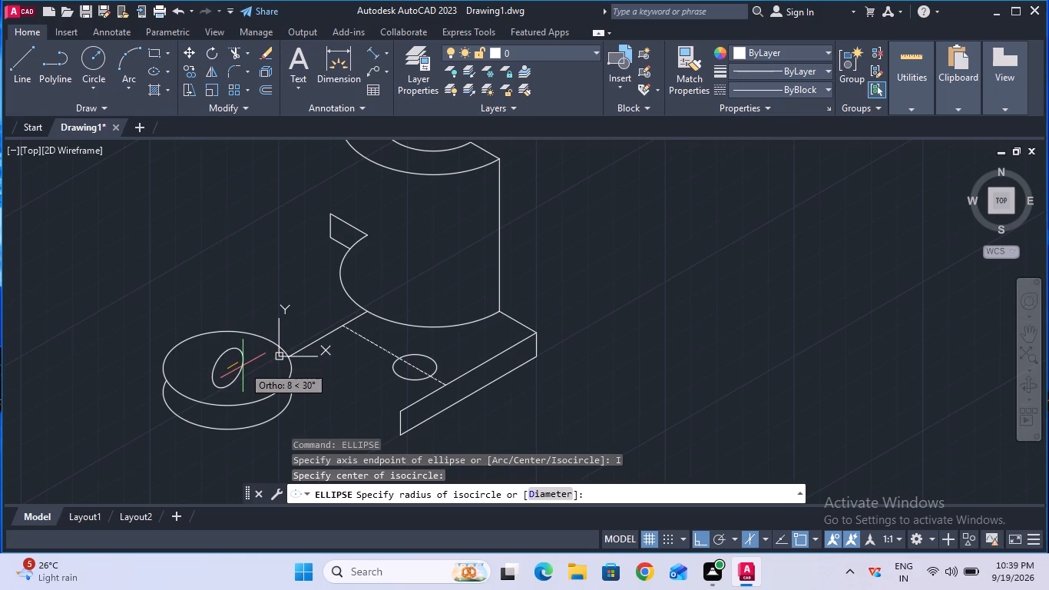
key("F5")
key("F5")
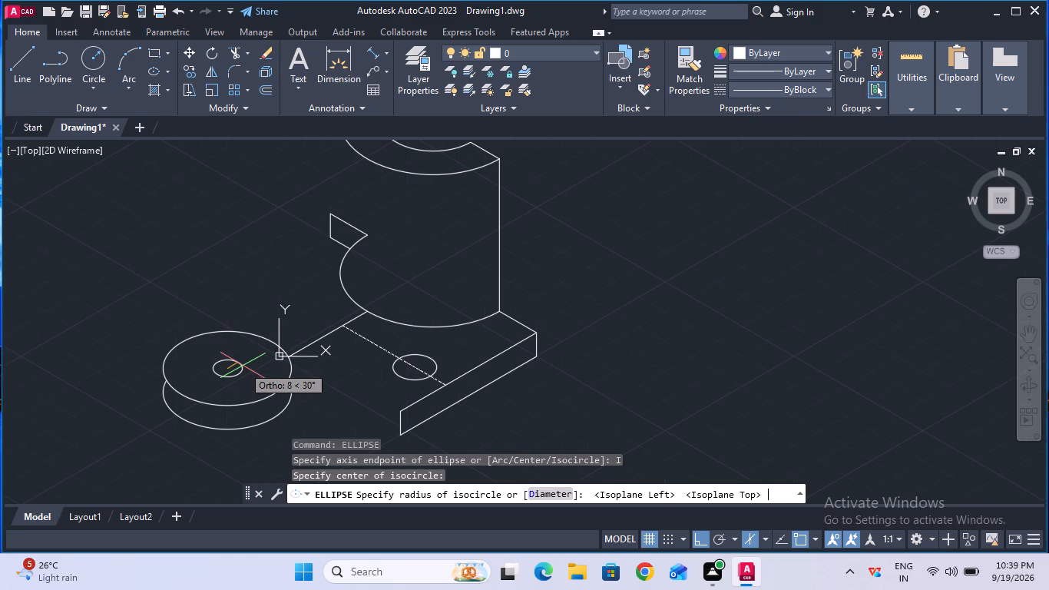
type("11")
key("Return")
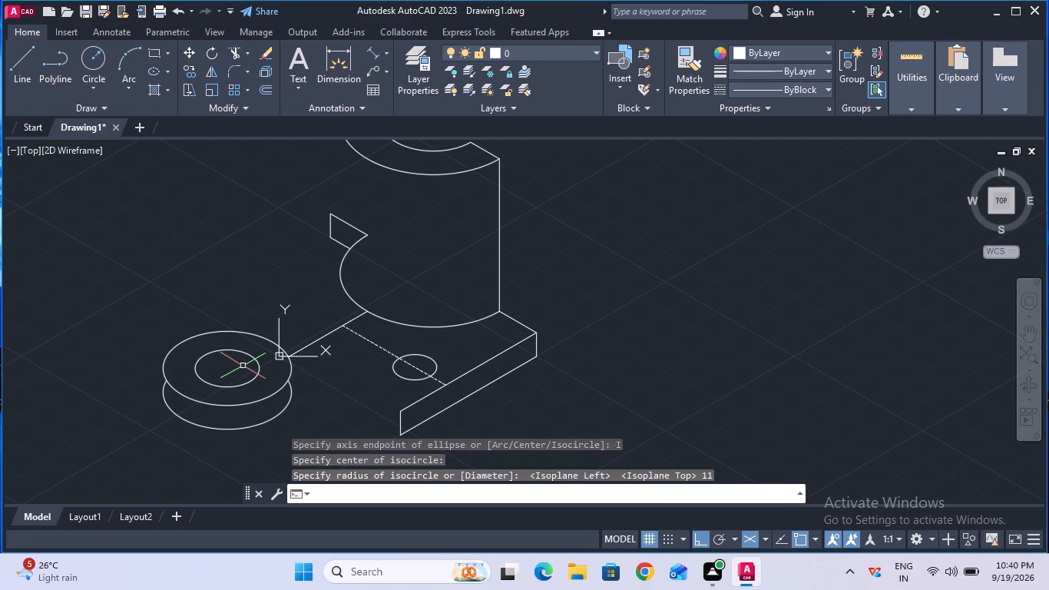
key("Escape")
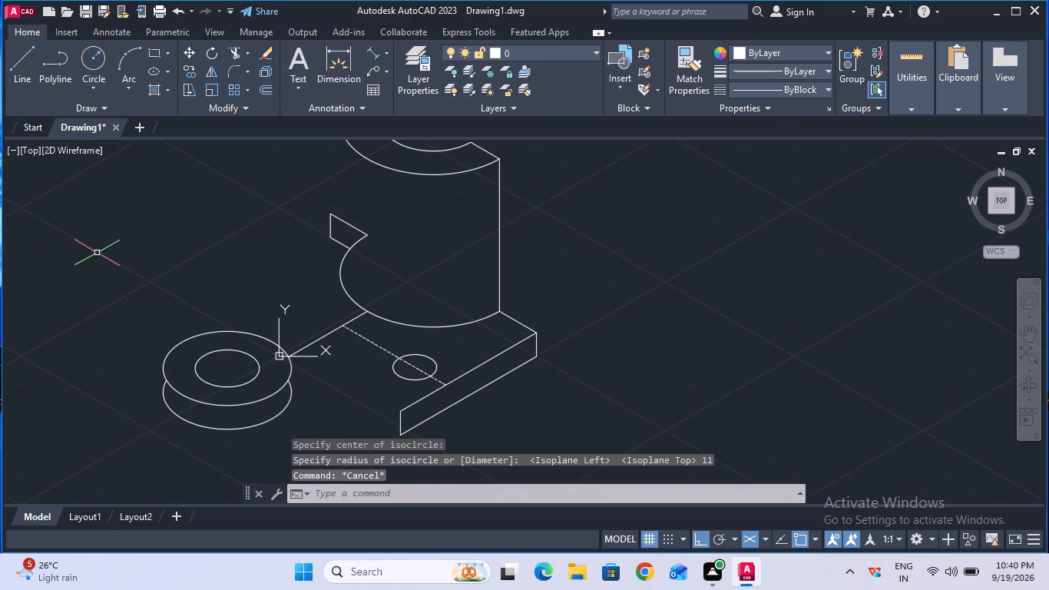
With Ortho off, draw a line from the top of the base's short front vertical edge to the lower isocircle's bottom arc.
double_click(20, 81)
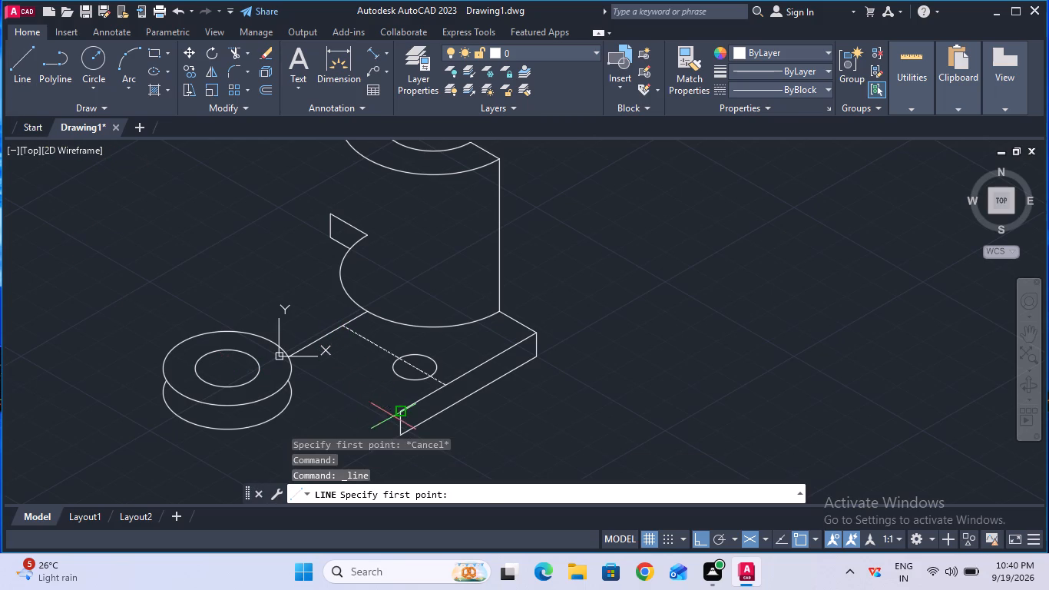
left_click(400, 416)
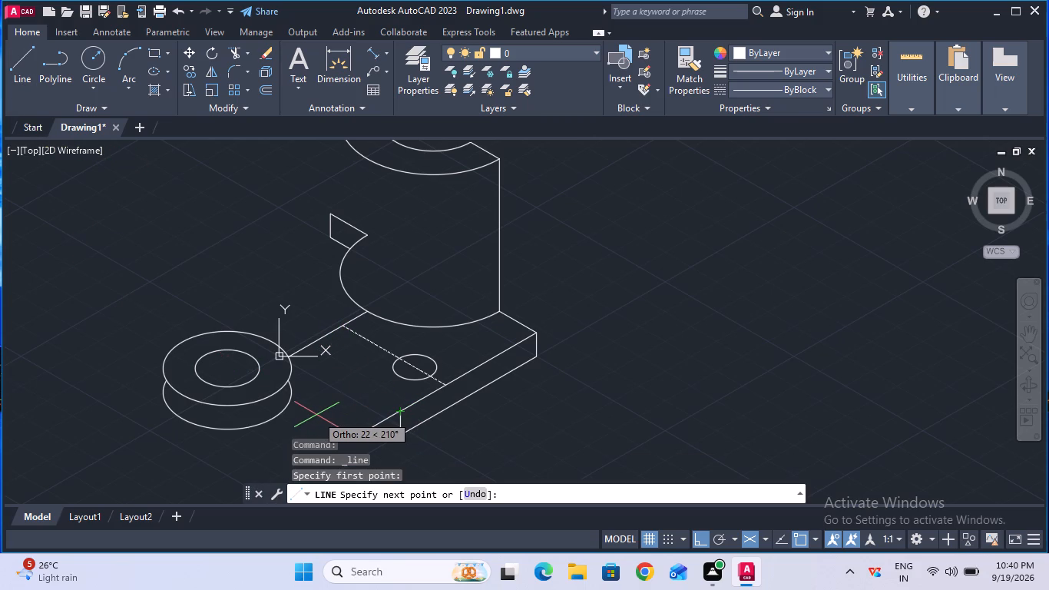
key("F8")
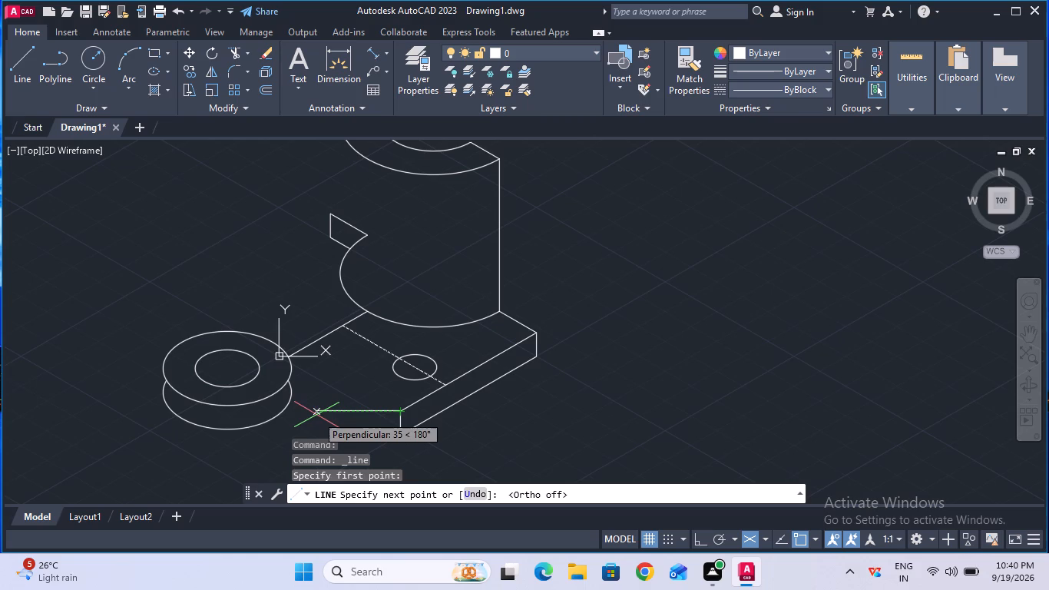
left_click(237, 429)
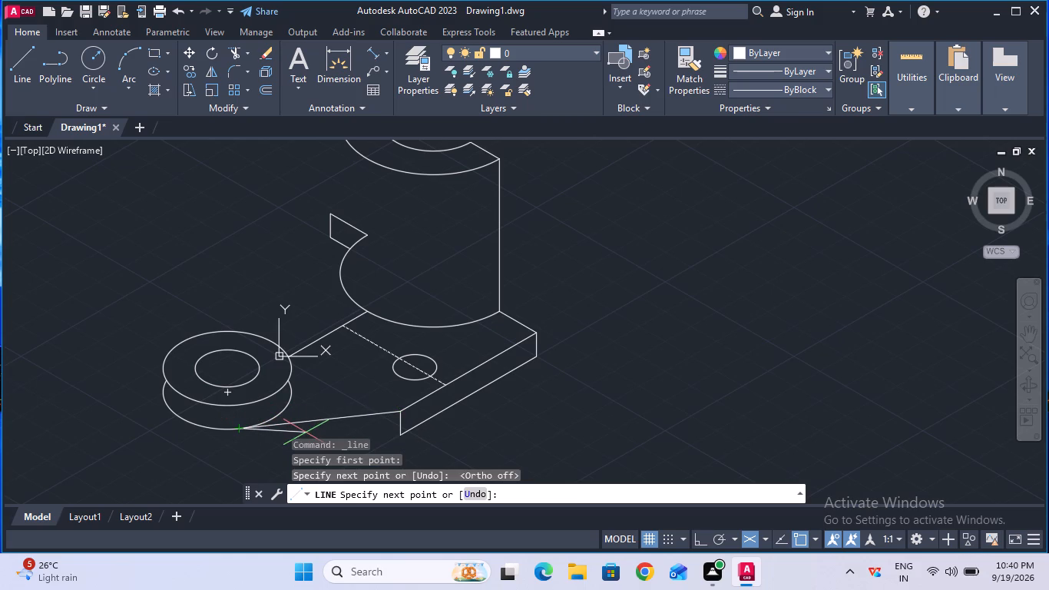
key("Escape")
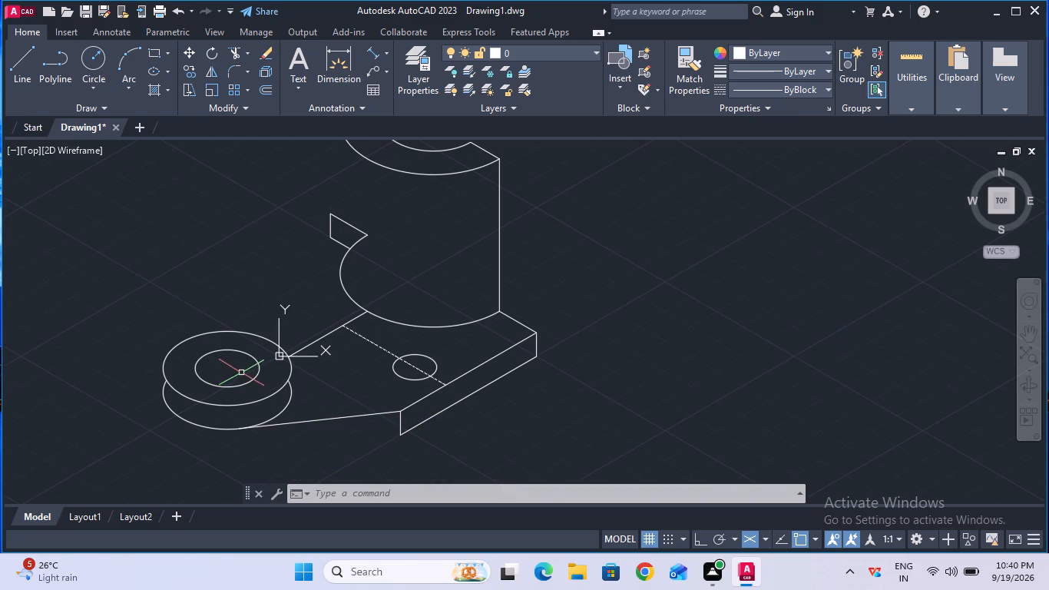
Copy the upper 22 mm radius isocircle 30 mm vertically downward from its centre.
left_click(189, 75)
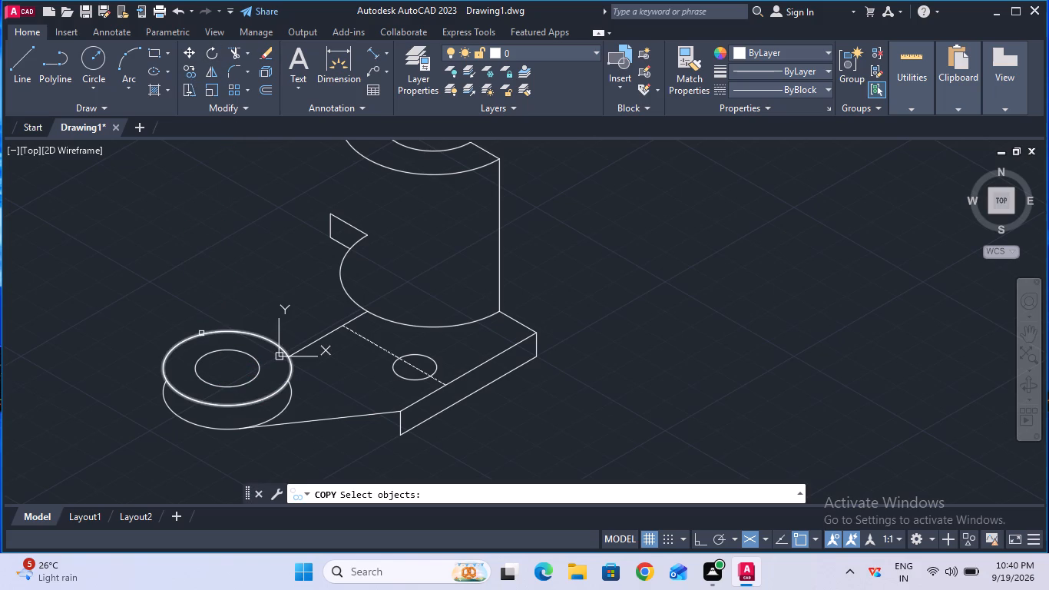
double_click(201, 333)
key("Return")
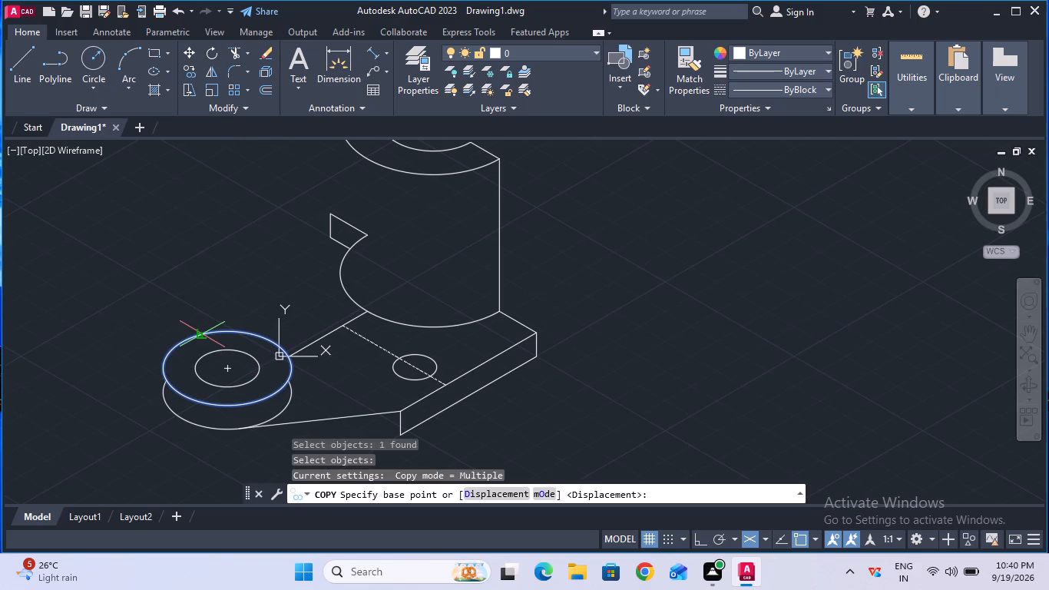
left_click(225, 370)
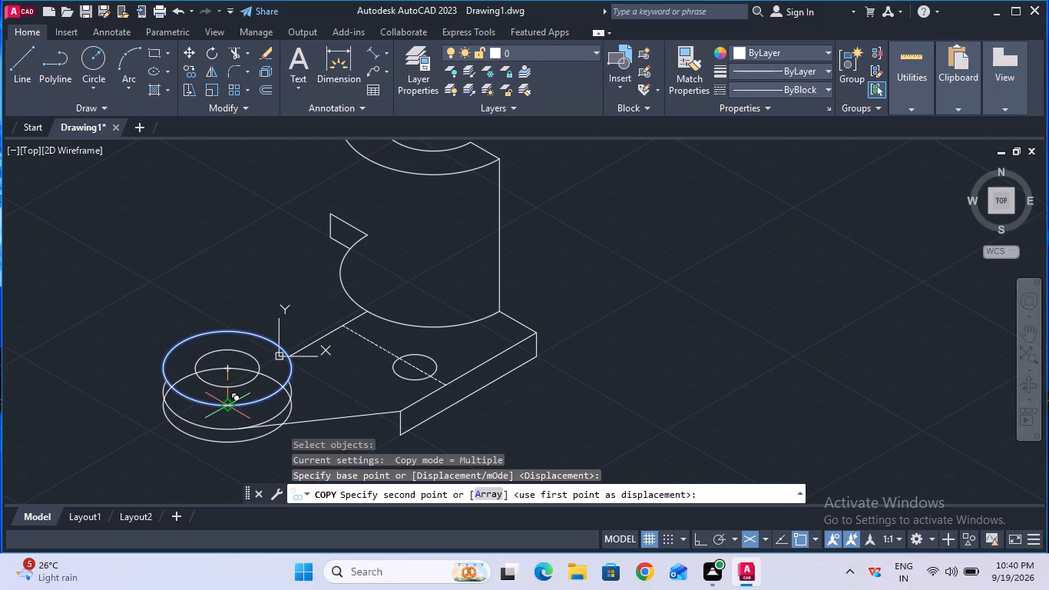
type("30")
key("Return")
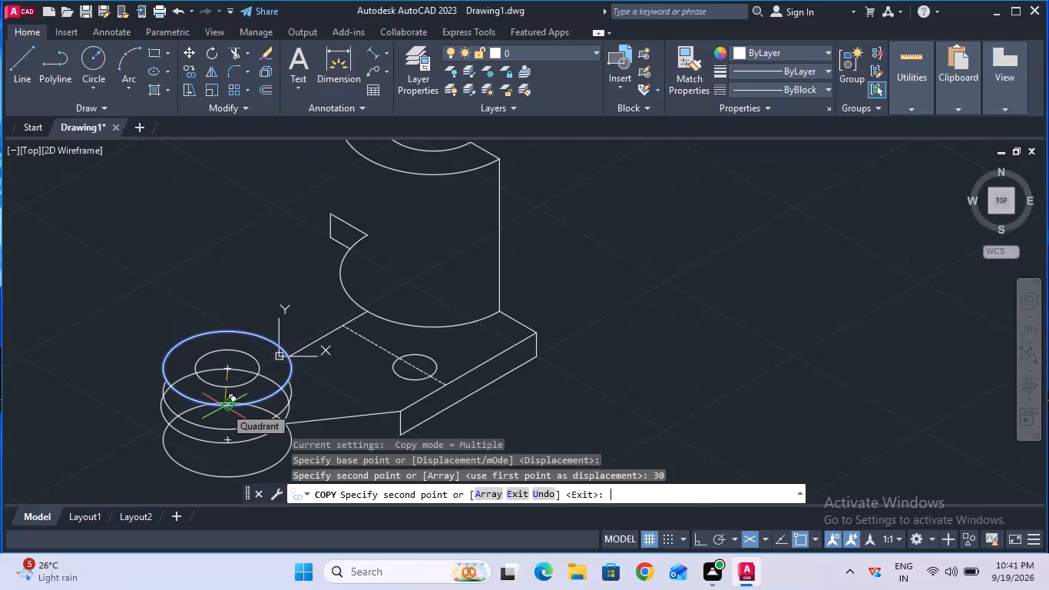
key("Escape")
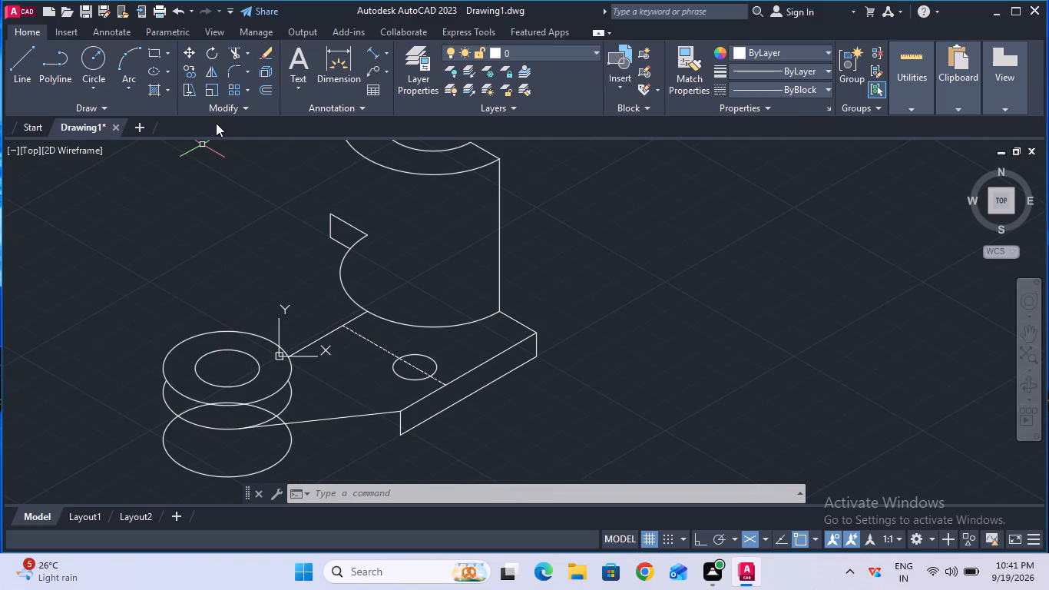
Measure the vertical distance between the side quadrants of the upper and lowest 22 mm isocircles with a temporary aligned dimension.
left_click(376, 53)
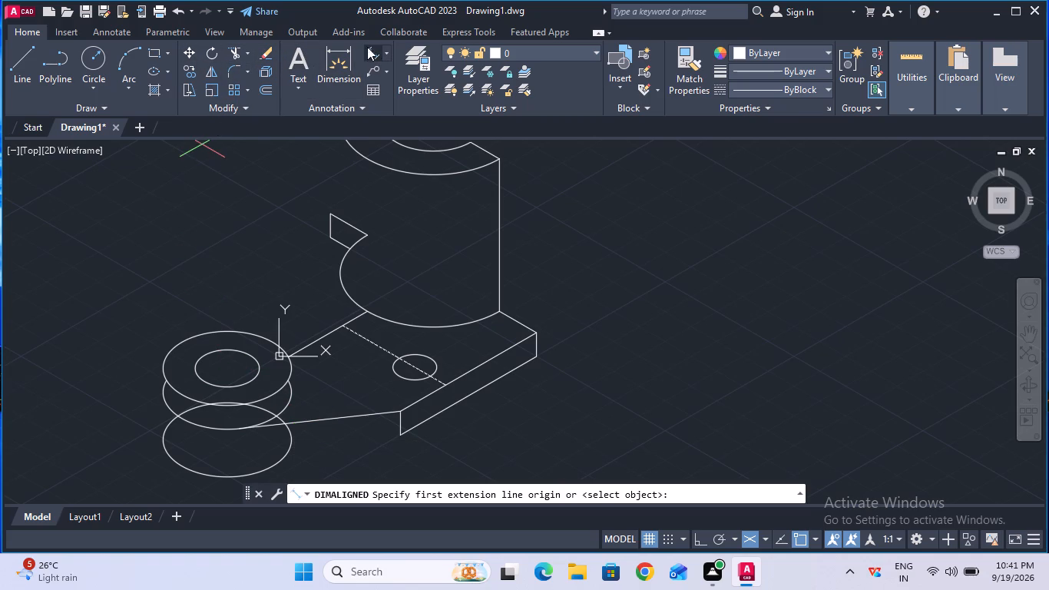
left_click(163, 368)
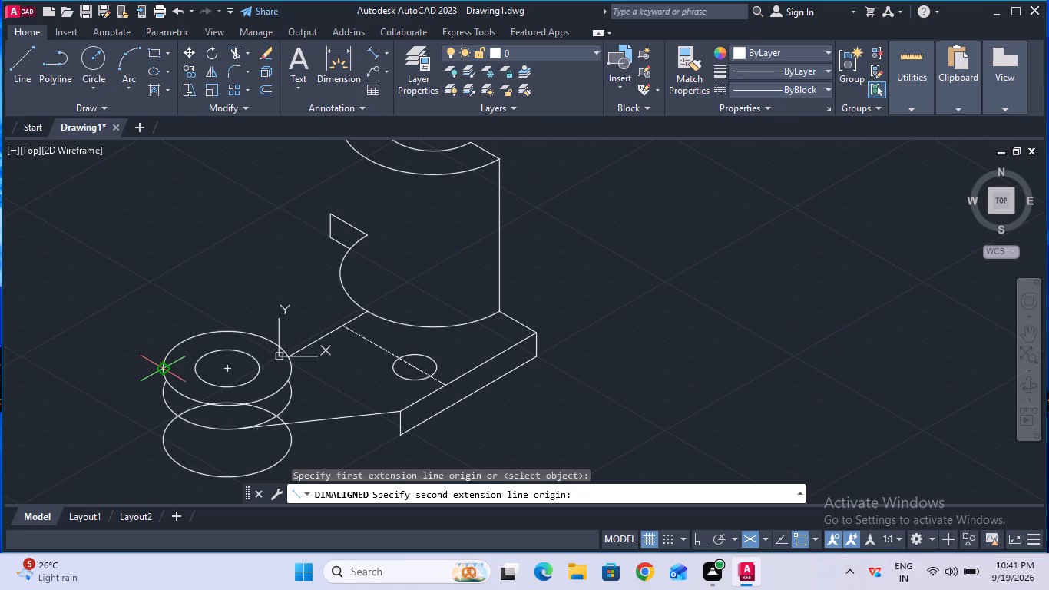
left_click(164, 445)
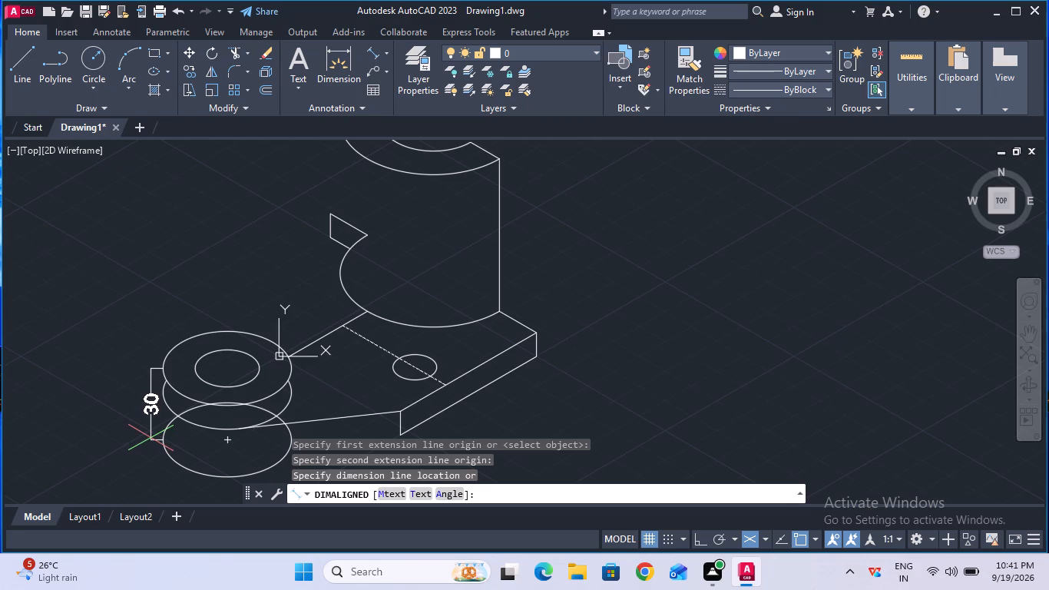
key("Escape")
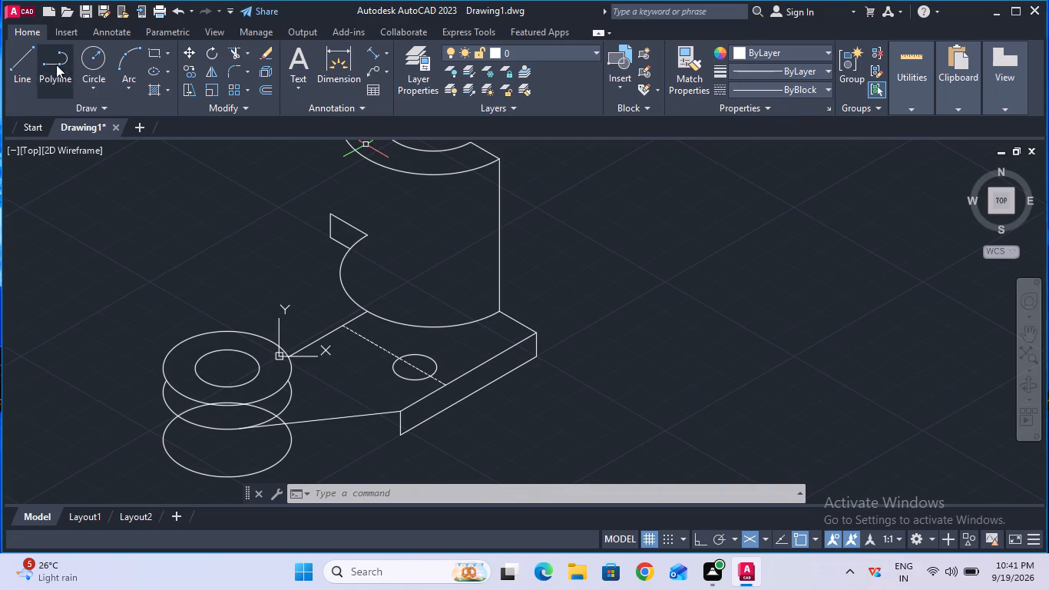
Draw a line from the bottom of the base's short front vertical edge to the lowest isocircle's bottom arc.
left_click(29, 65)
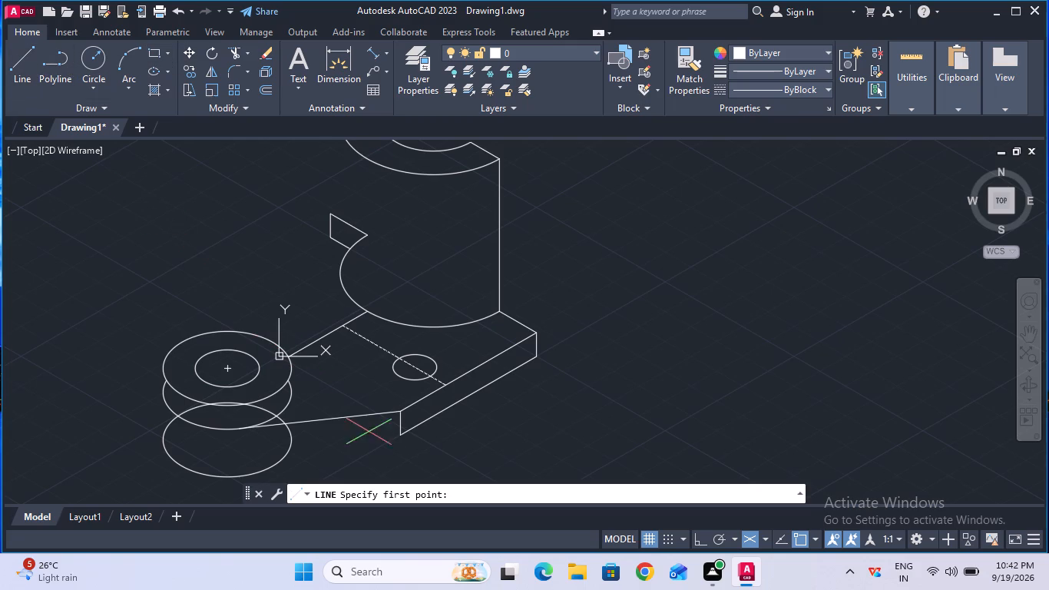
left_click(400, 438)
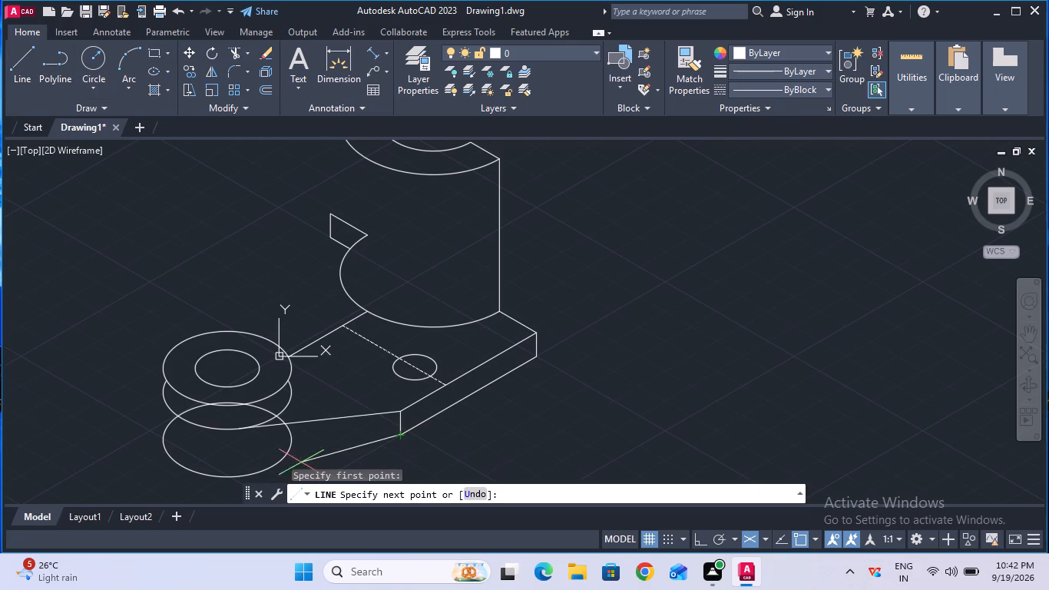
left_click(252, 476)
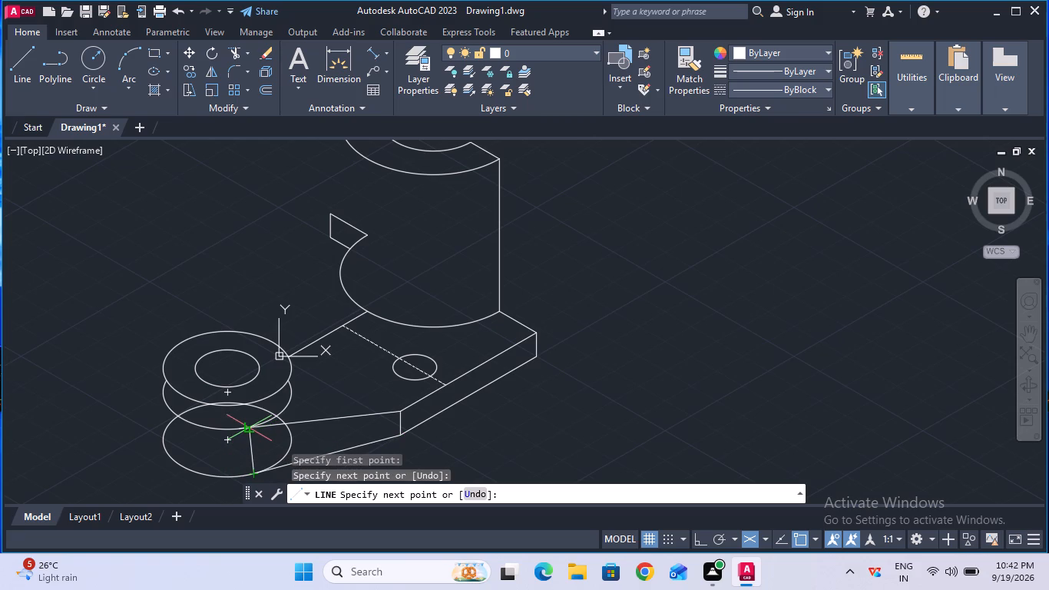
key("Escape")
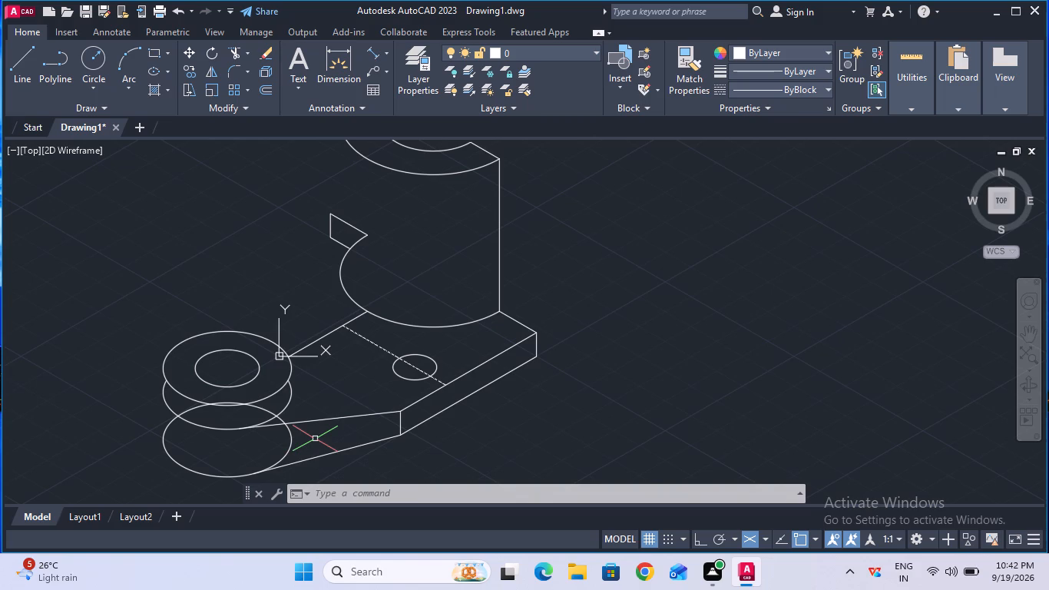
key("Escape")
Measure the height of the half-cylinder's long vertical edge with a temporary aligned dimension.
left_click(370, 54)
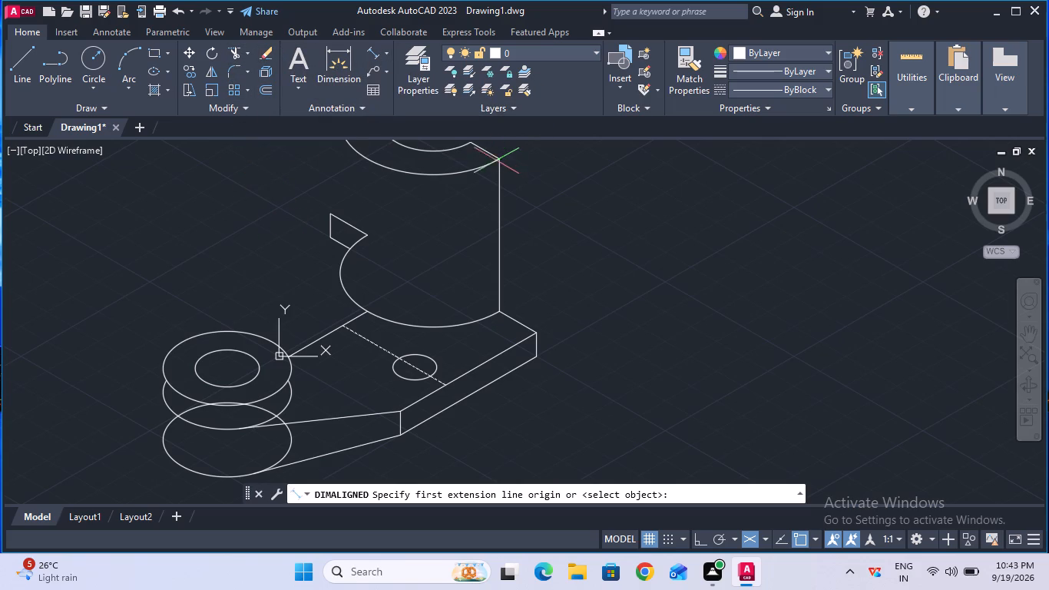
left_click(498, 160)
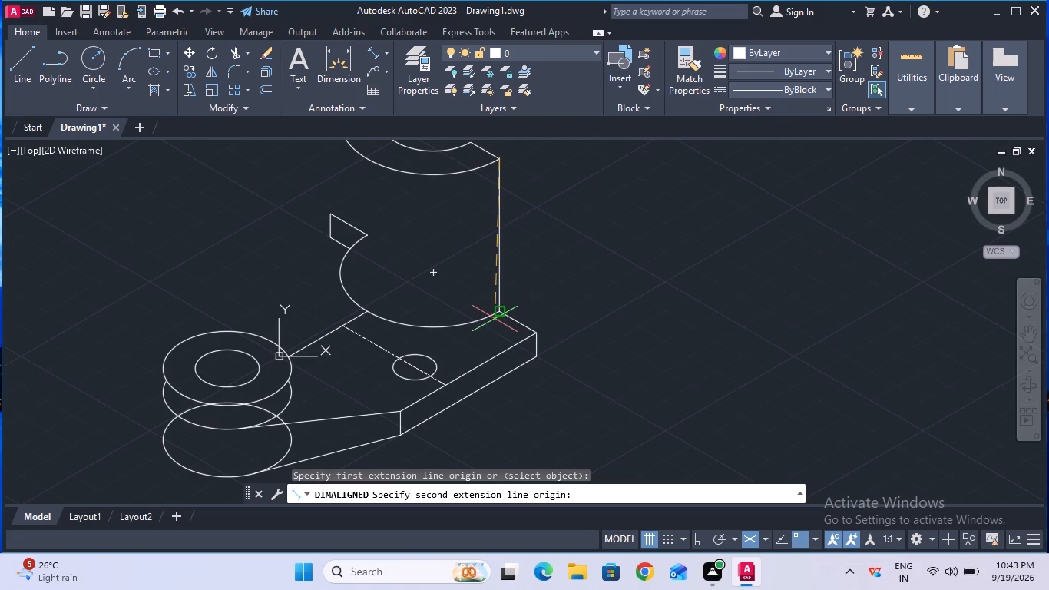
left_click(498, 315)
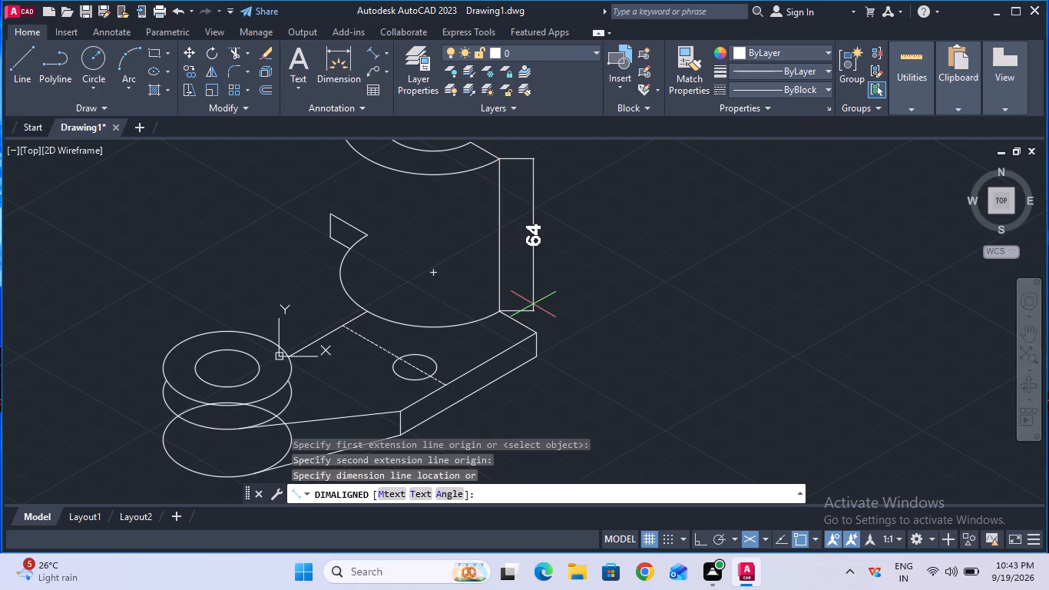
key("Escape")
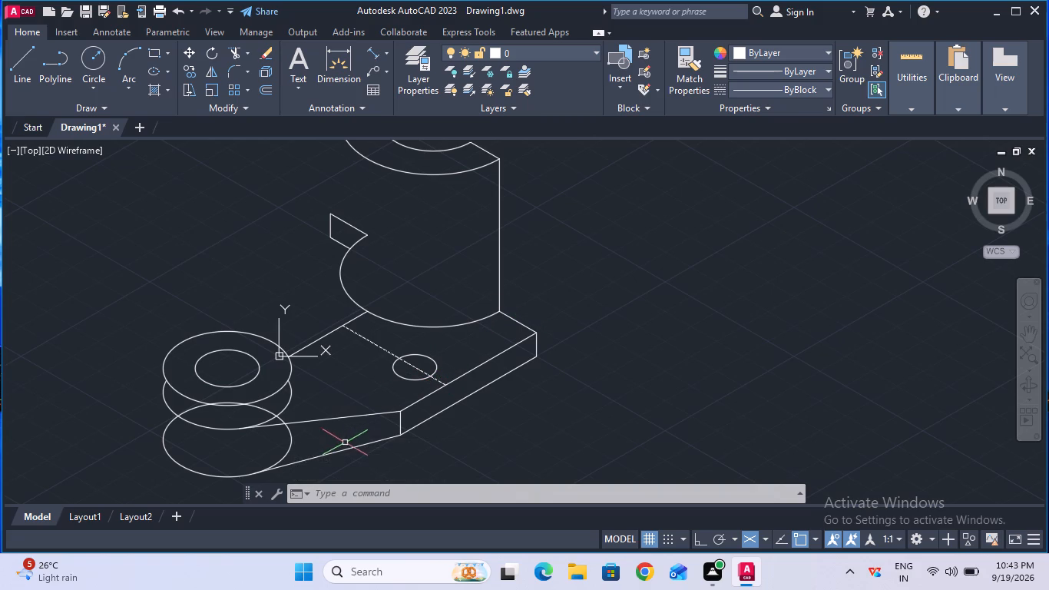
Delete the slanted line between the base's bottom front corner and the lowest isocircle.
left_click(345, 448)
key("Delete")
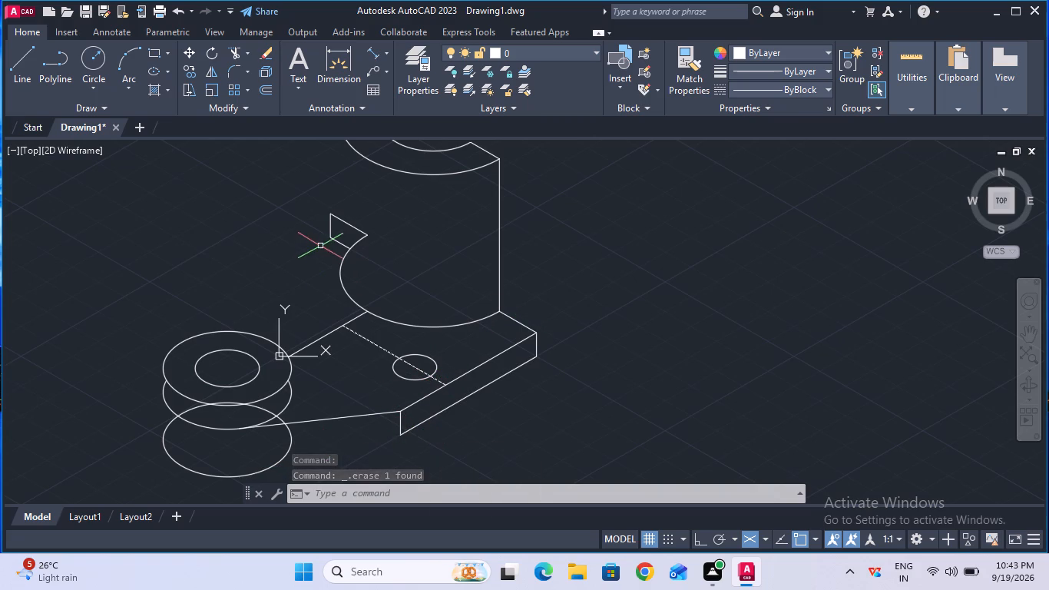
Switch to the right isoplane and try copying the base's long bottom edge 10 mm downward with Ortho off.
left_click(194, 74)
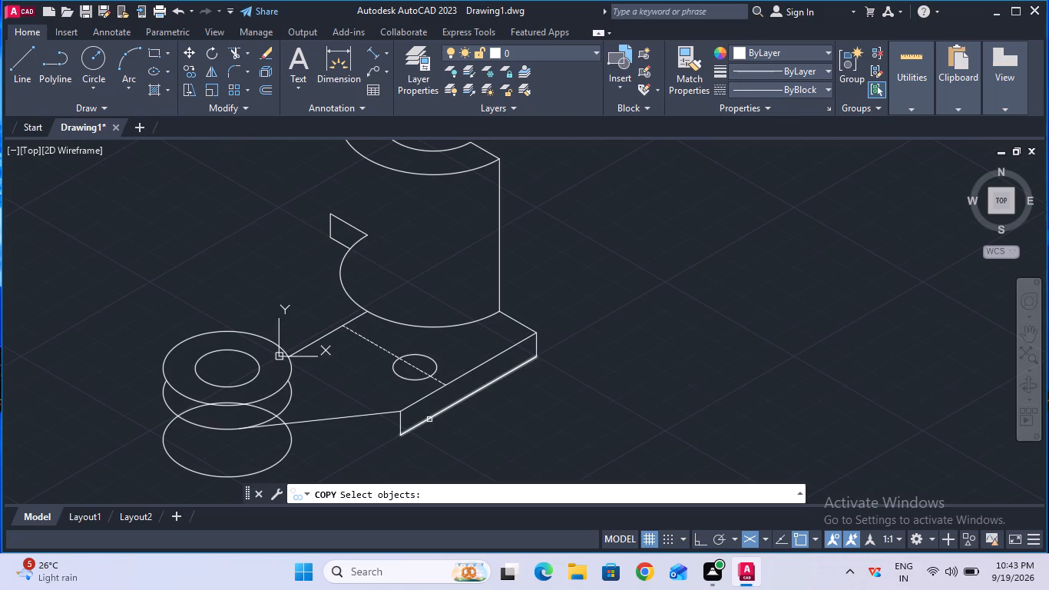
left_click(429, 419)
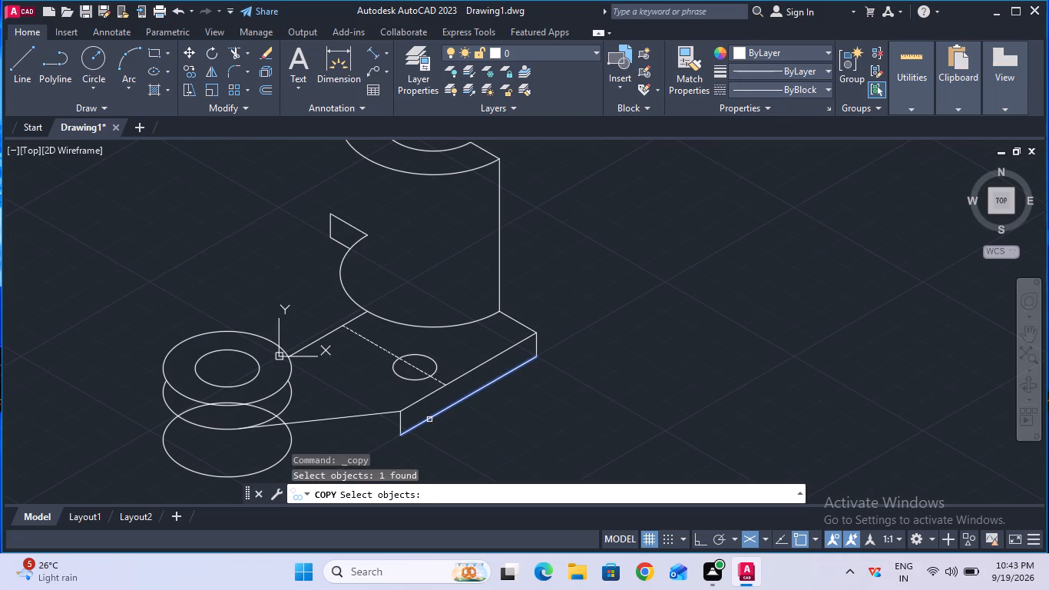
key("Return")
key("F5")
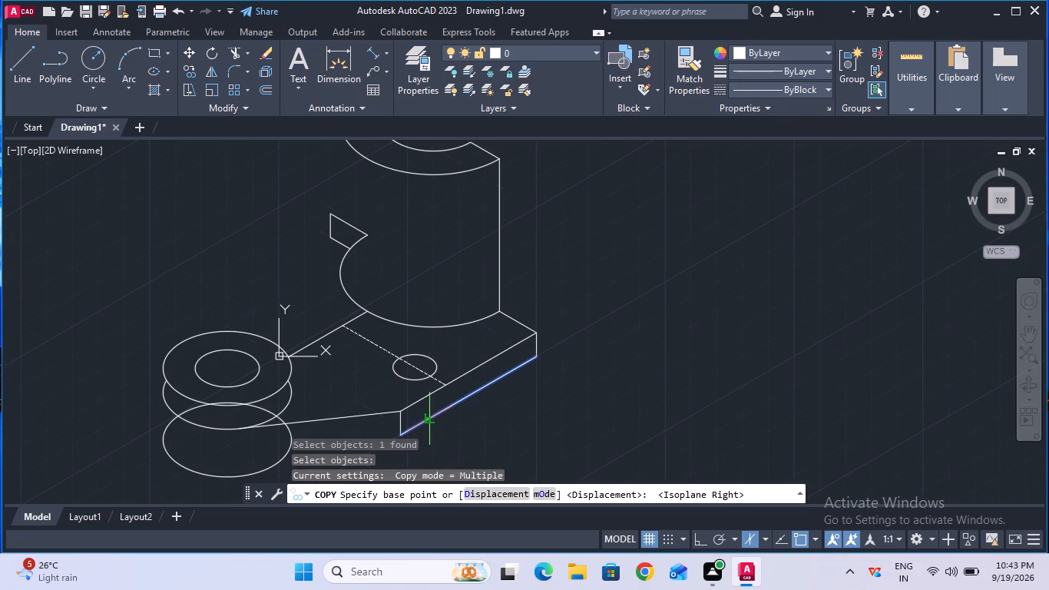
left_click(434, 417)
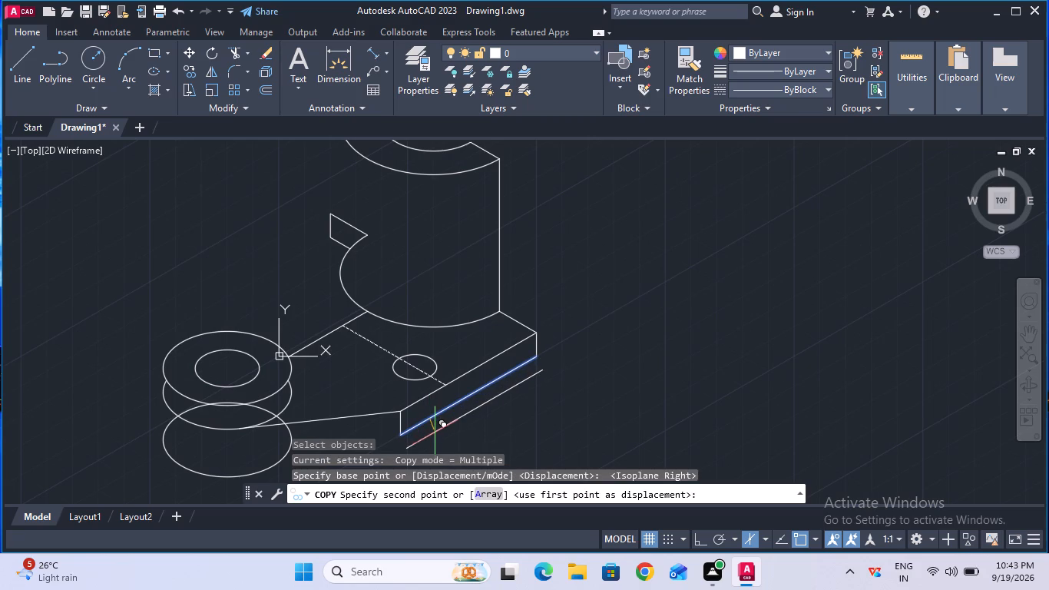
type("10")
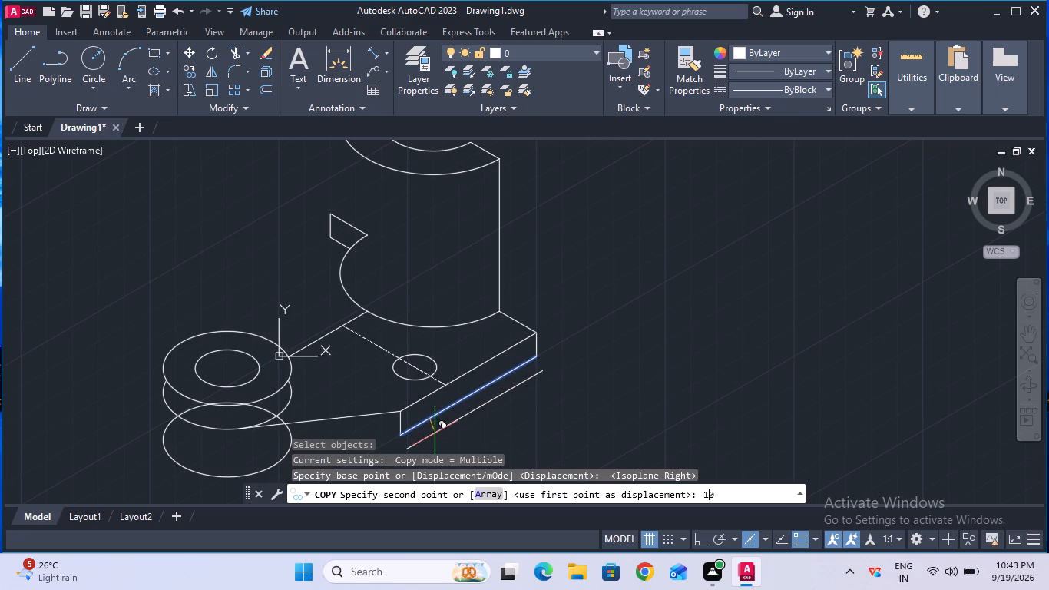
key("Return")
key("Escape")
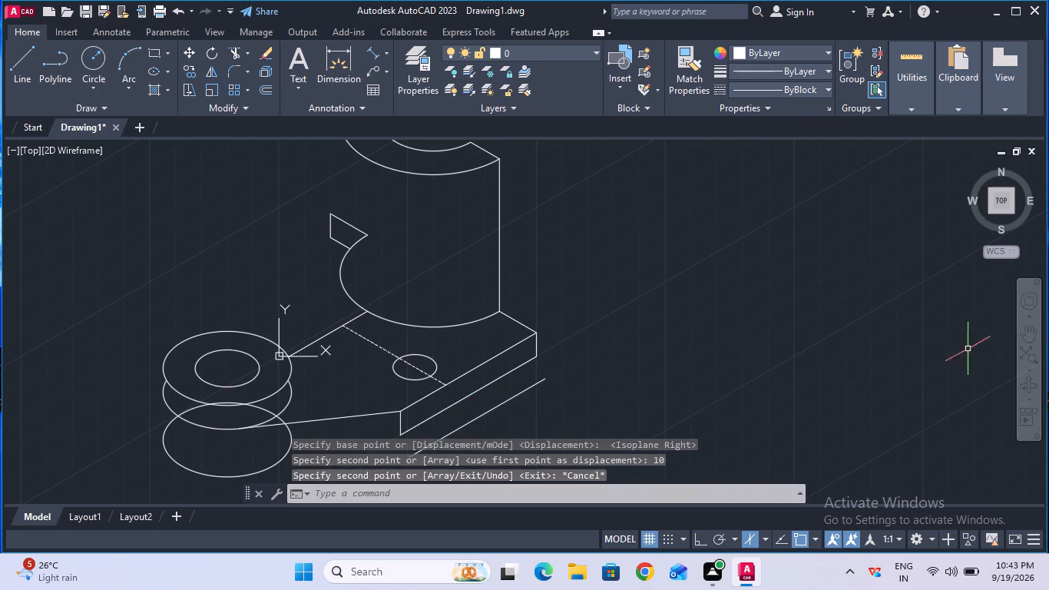
Turn Ortho on and delete the misaligned copy of the base's long bottom edge.
left_click(1023, 334)
left_click_drag(672, 373, 678, 350)
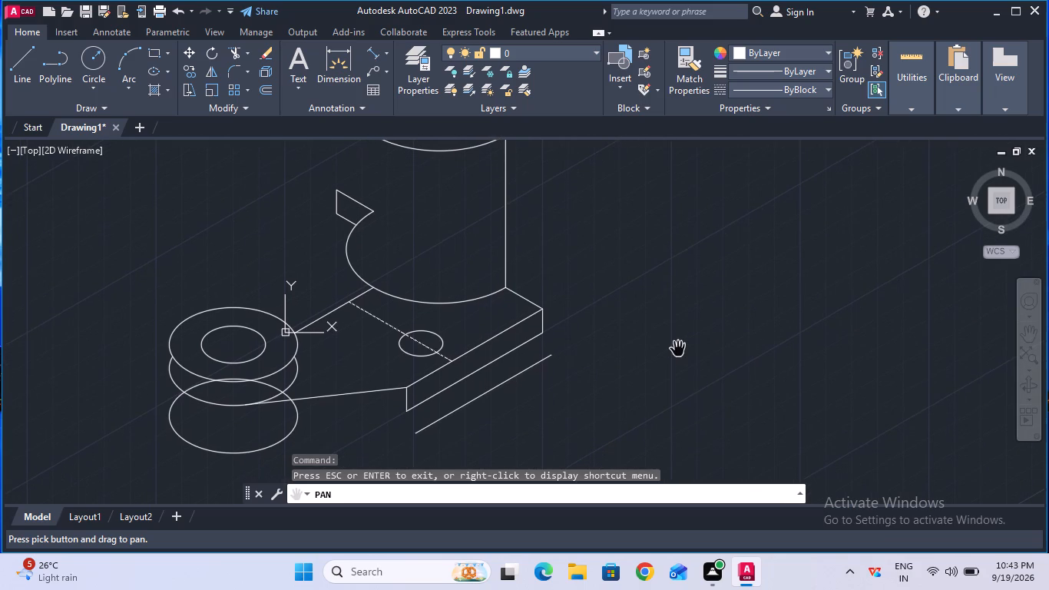
key("Escape")
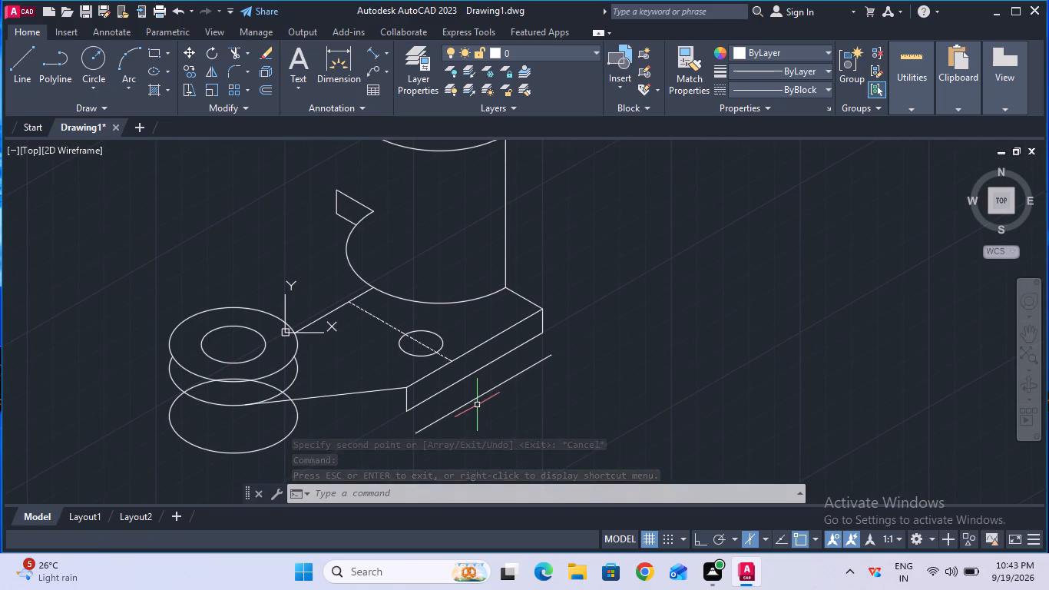
key("F8")
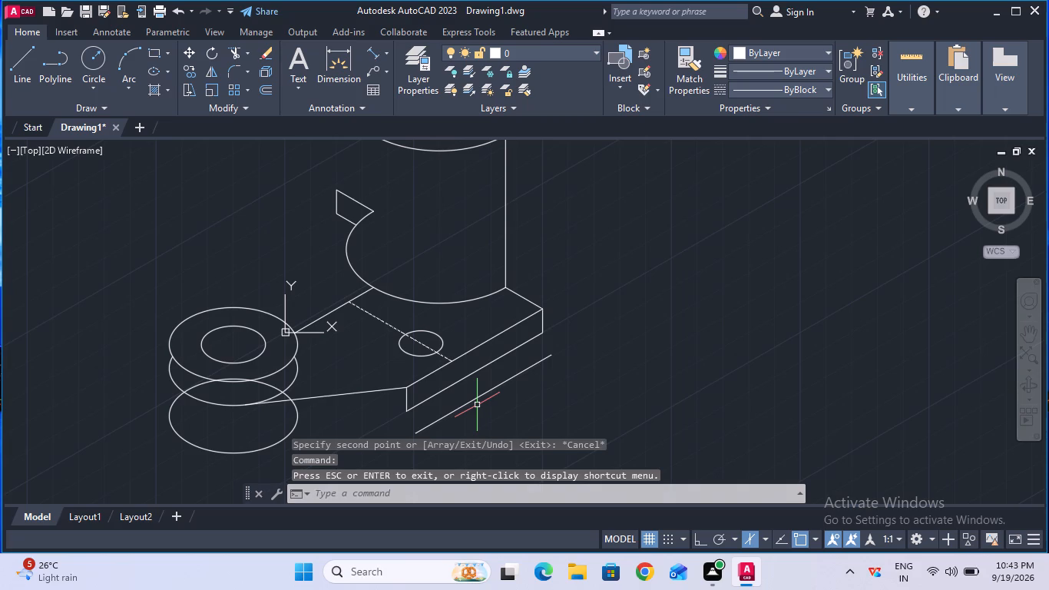
left_click(466, 406)
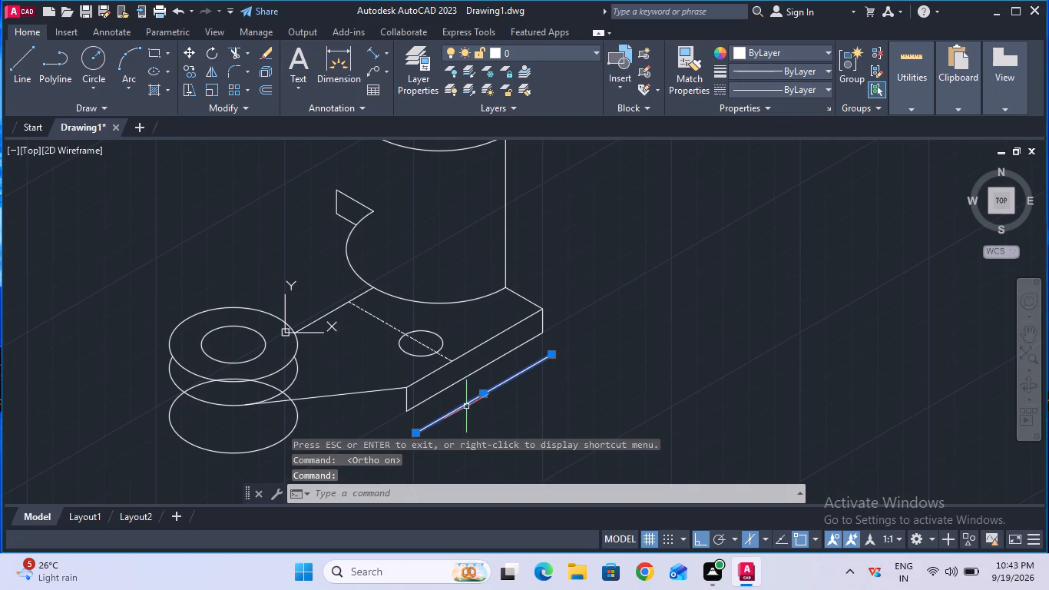
key("Delete")
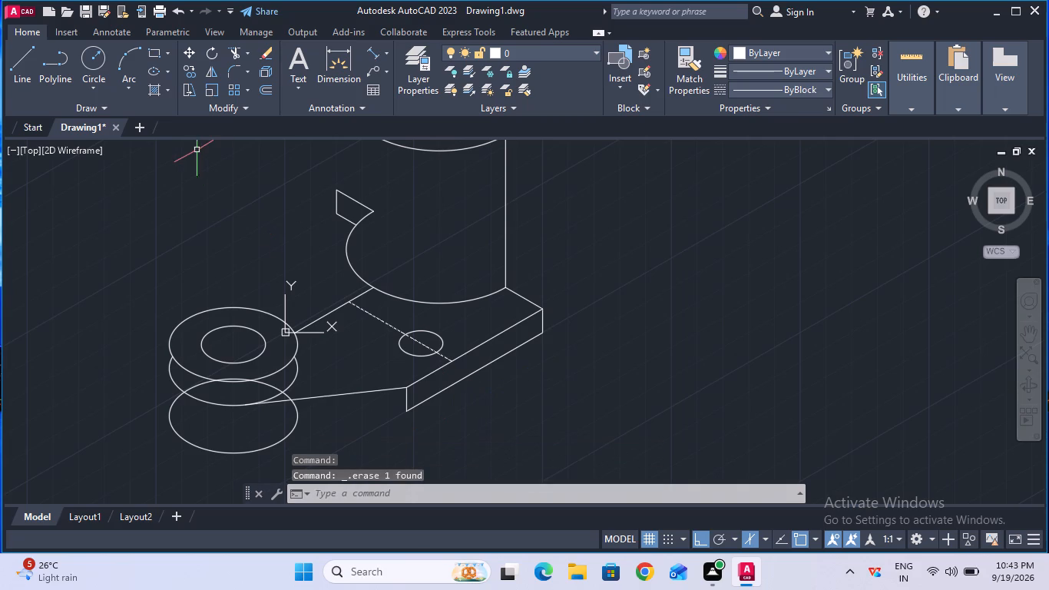
With Ortho on, copy the base's long bottom edge 10 mm straight down from its midpoint.
left_click(193, 76)
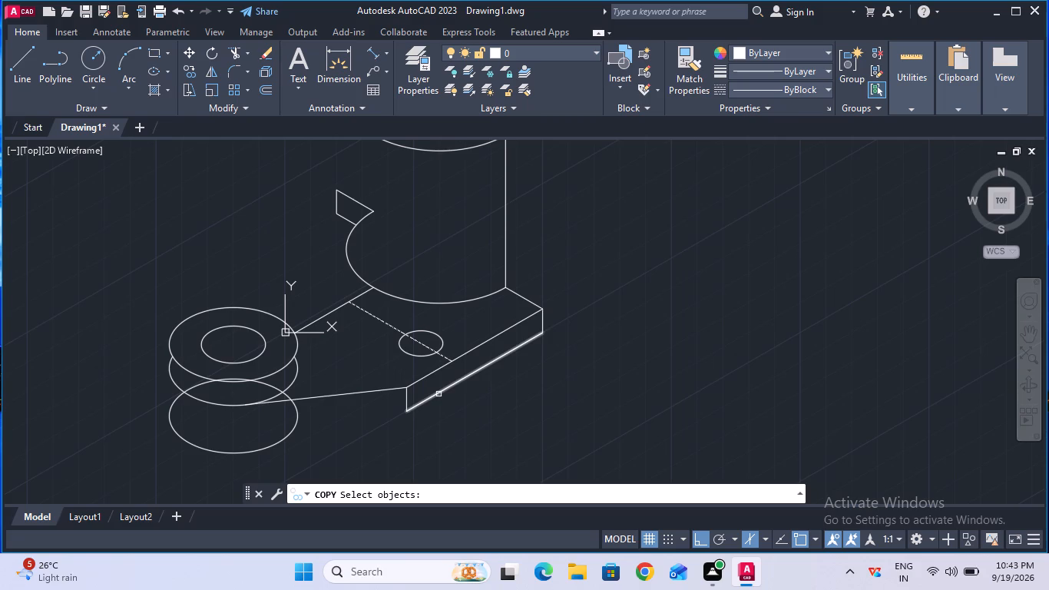
left_click(438, 394)
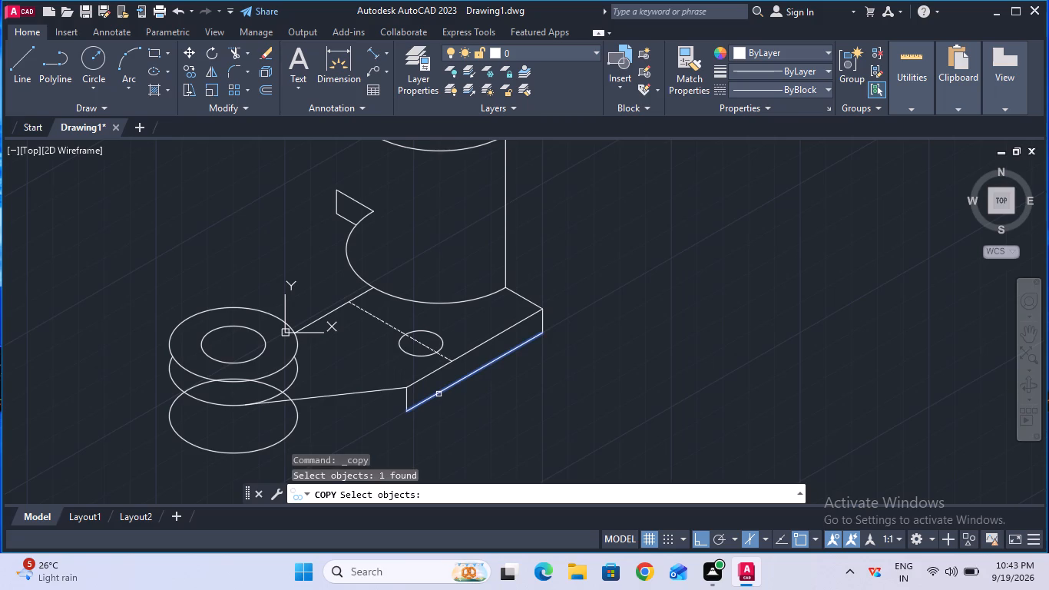
key("Return")
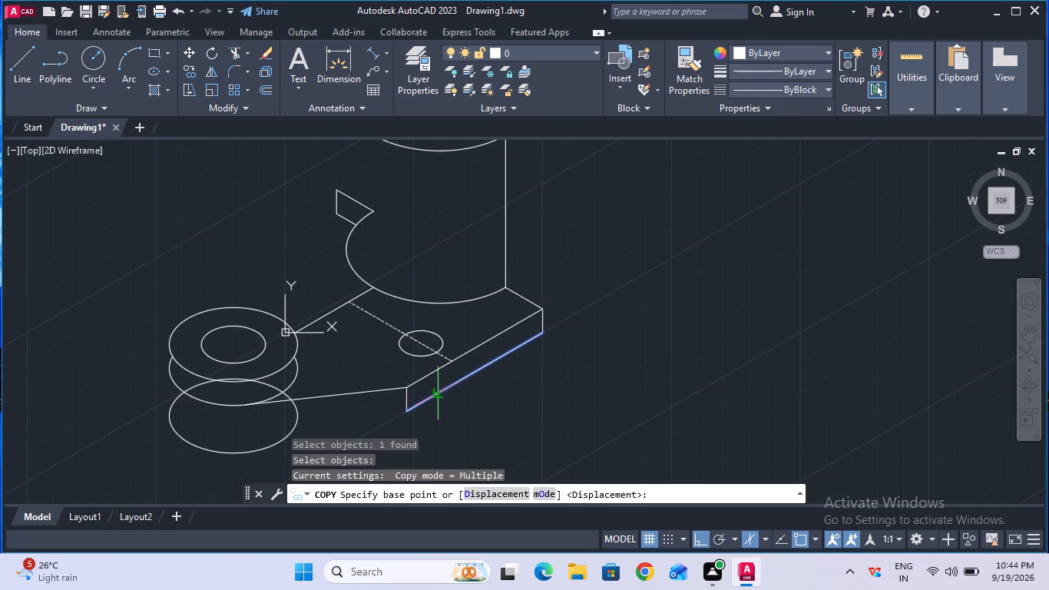
left_click(473, 373)
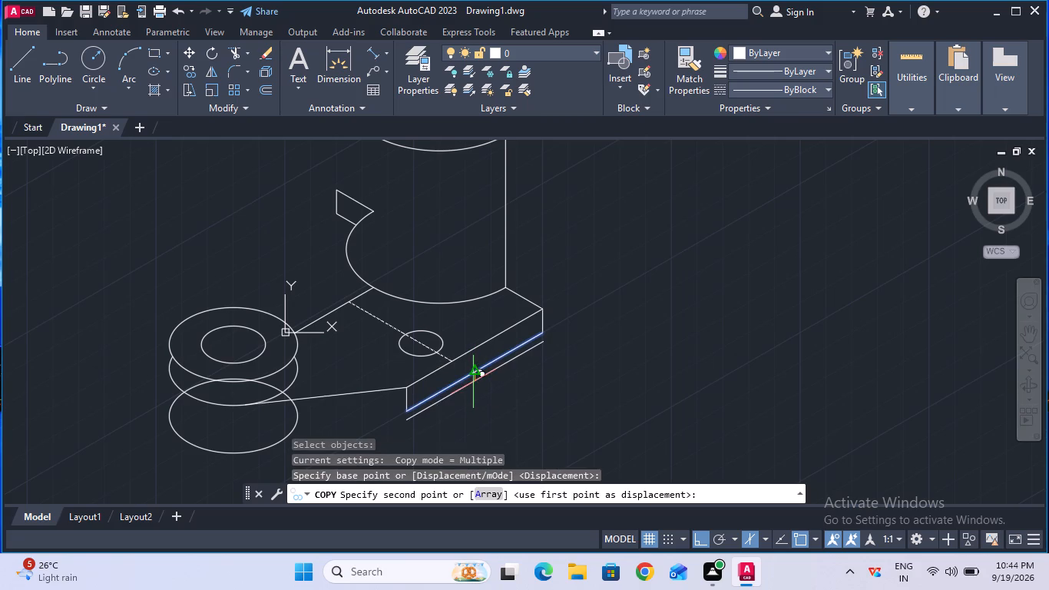
key("1")
key("0")
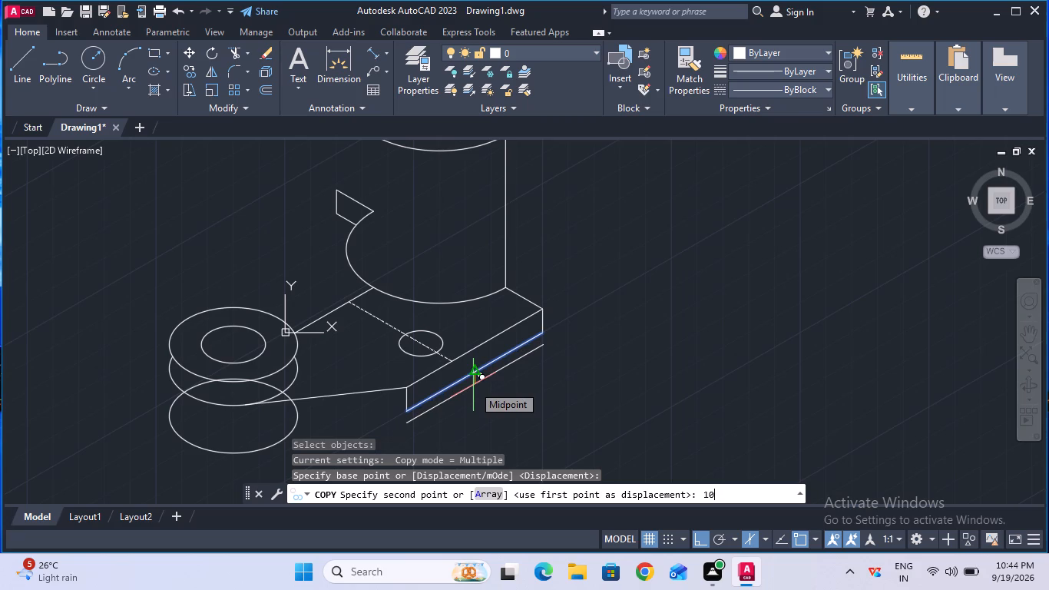
key("Return")
key("Escape")
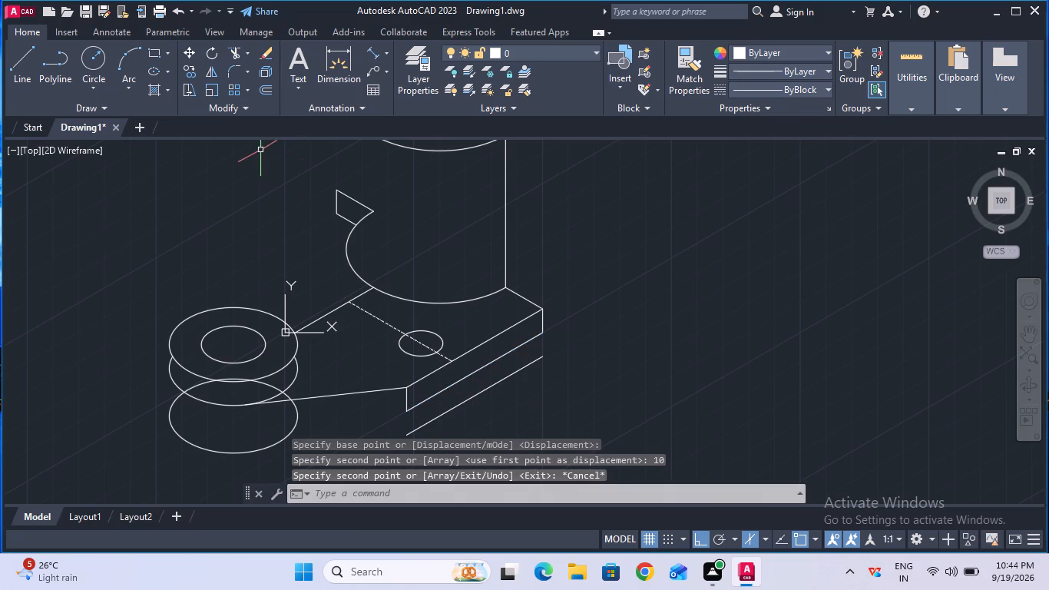
Trim away the original long bottom edge between the base's top edge and the new lower edge.
left_click(235, 57)
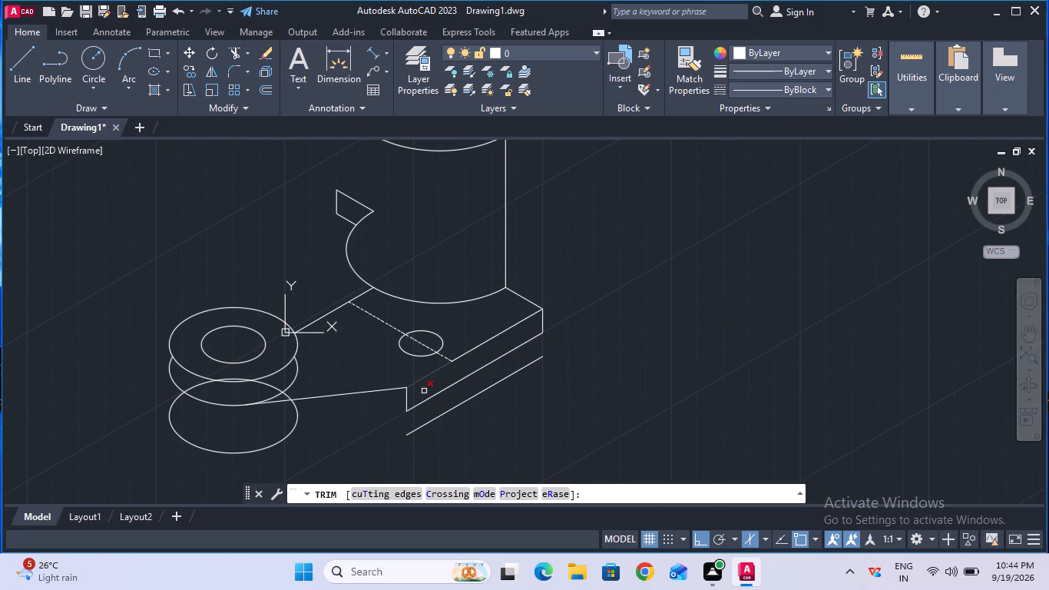
left_click(427, 399)
key("Escape")
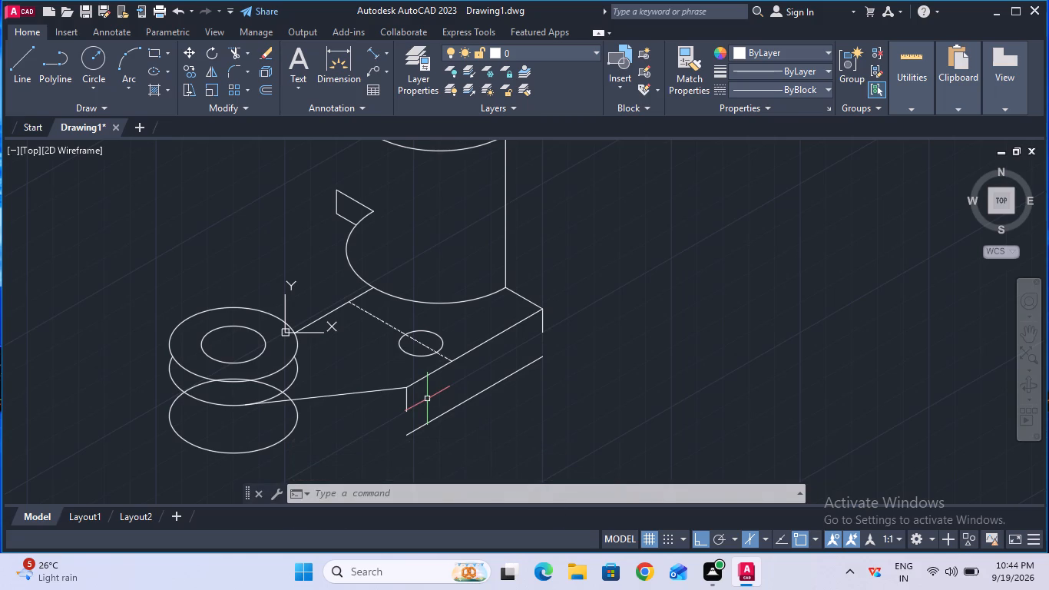
Extend the base's two short vertical corner edges down to the new long bottom edge.
left_click(243, 51)
left_click(245, 78)
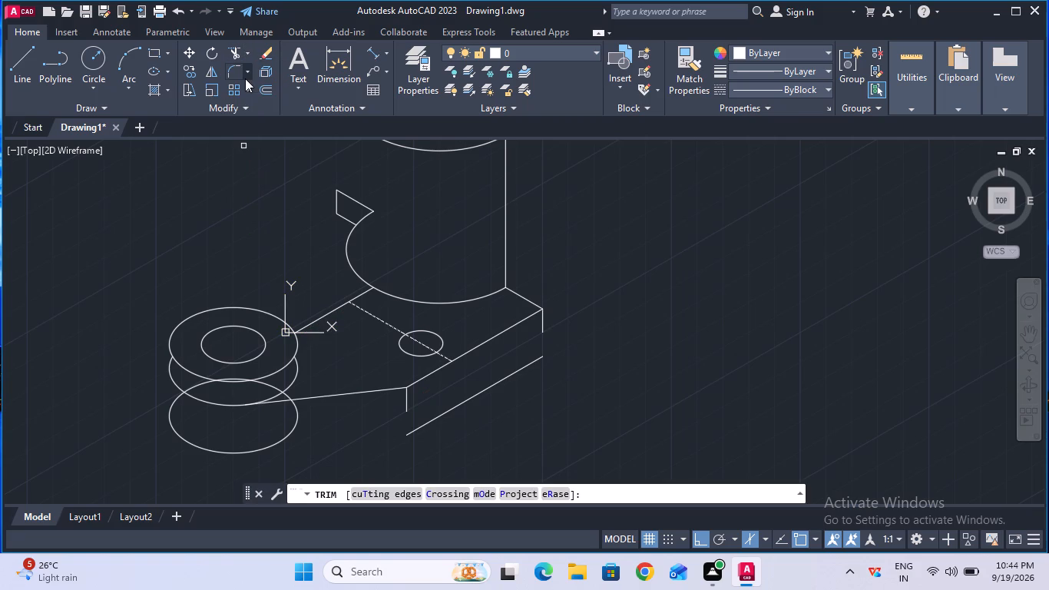
left_click(244, 58)
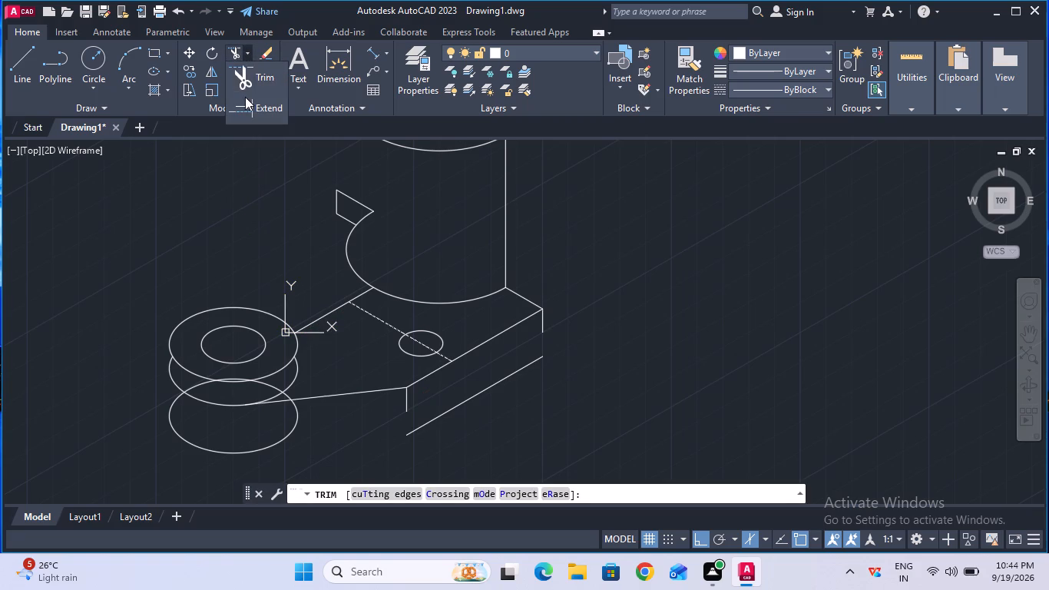
left_click(246, 98)
left_click(408, 410)
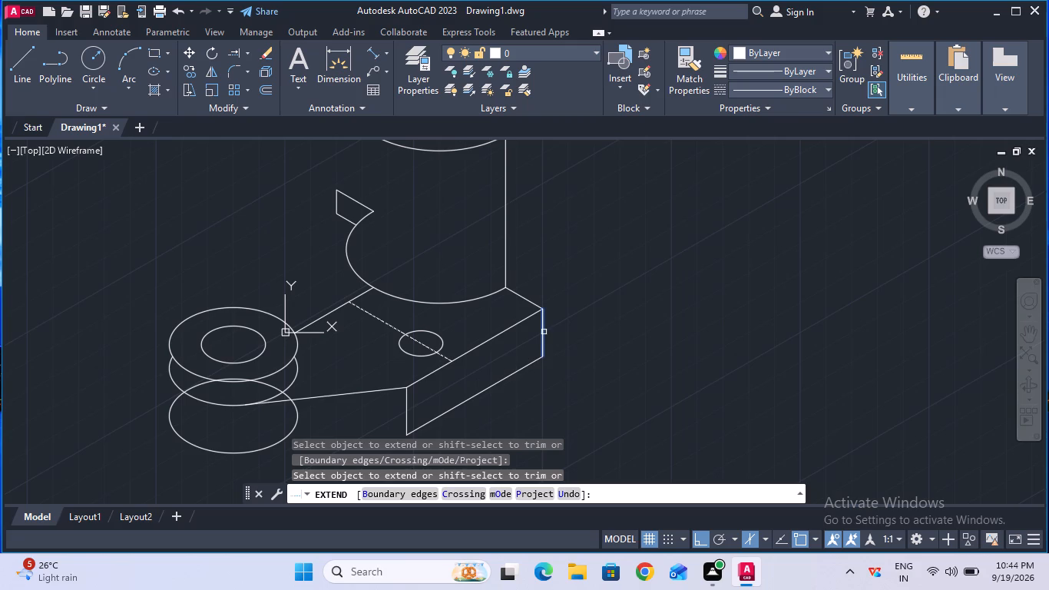
left_click(542, 330)
key("Escape")
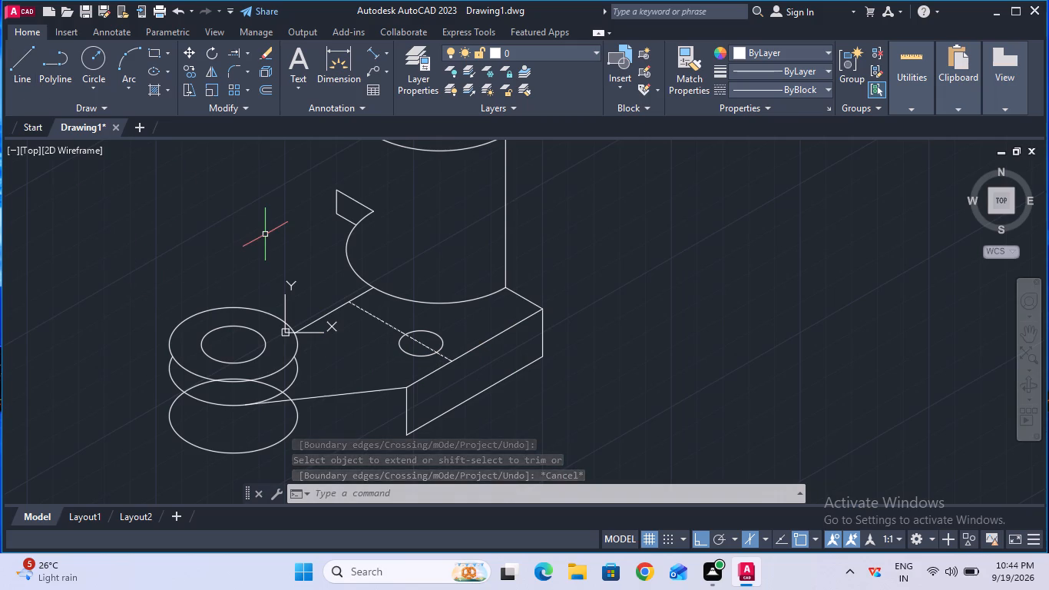
Turn Ortho off and draw a line from the base's bottom front corner to the underside of the lowest isocircle.
key("F8")
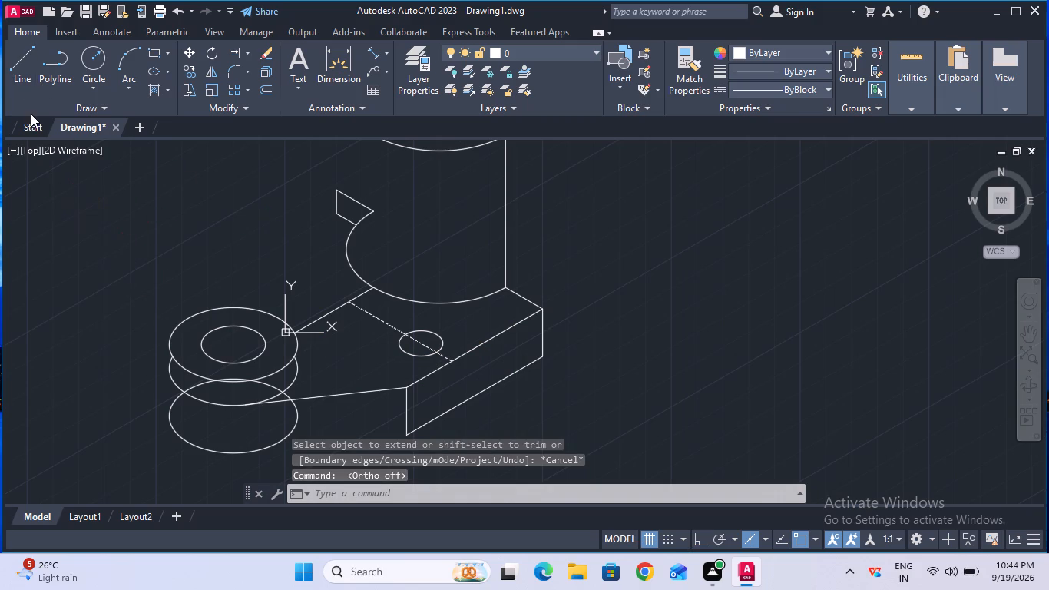
left_click(27, 55)
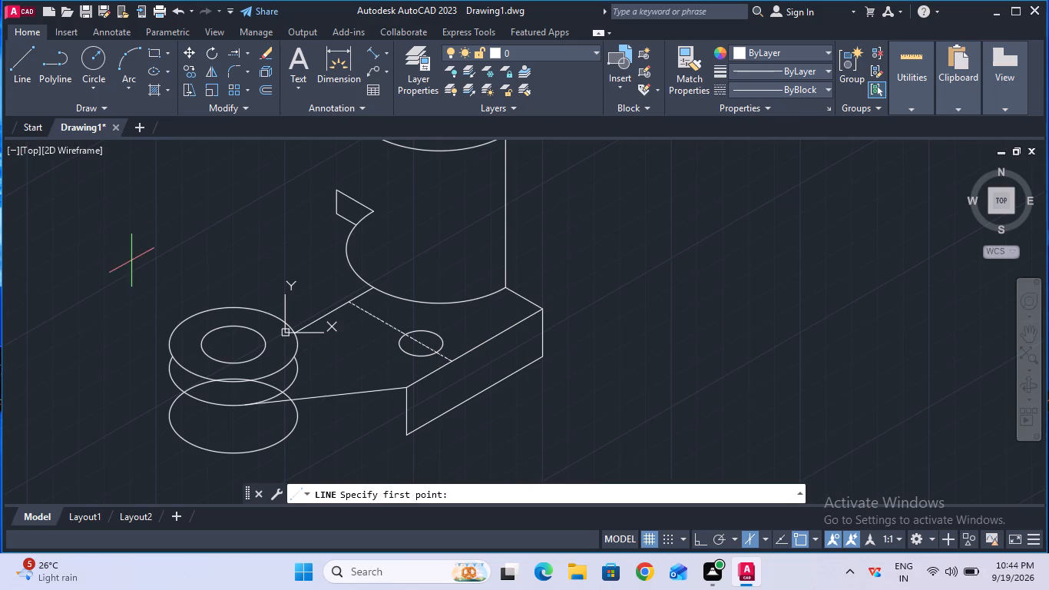
double_click(412, 438)
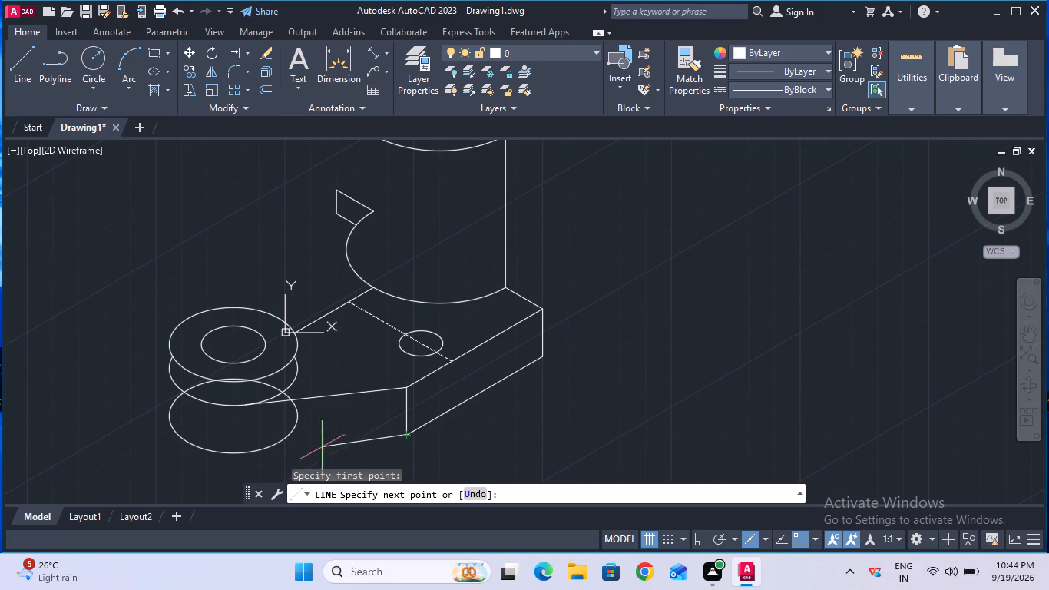
left_click(245, 454)
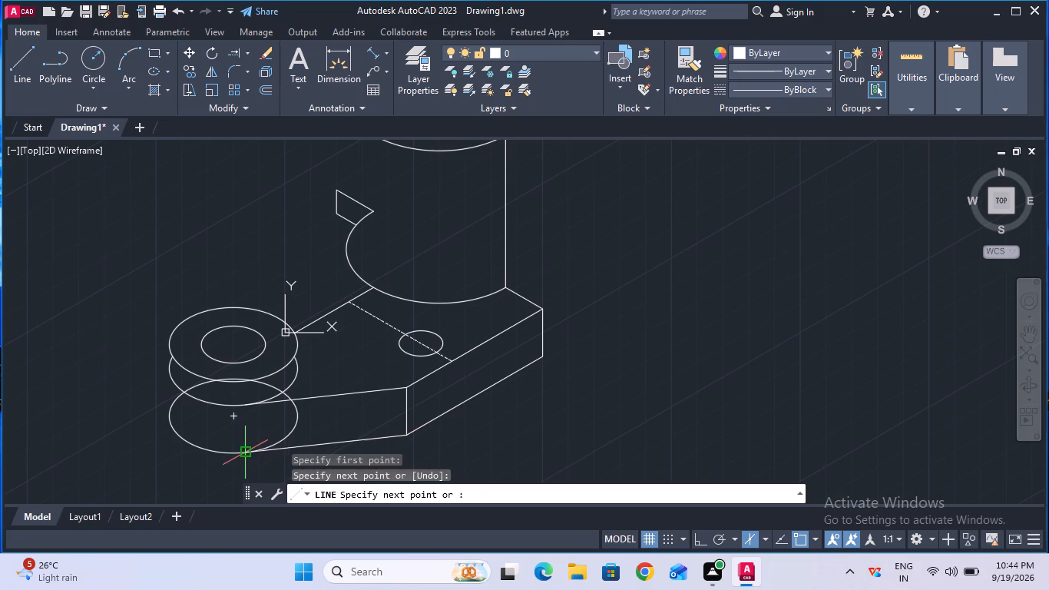
key("Escape")
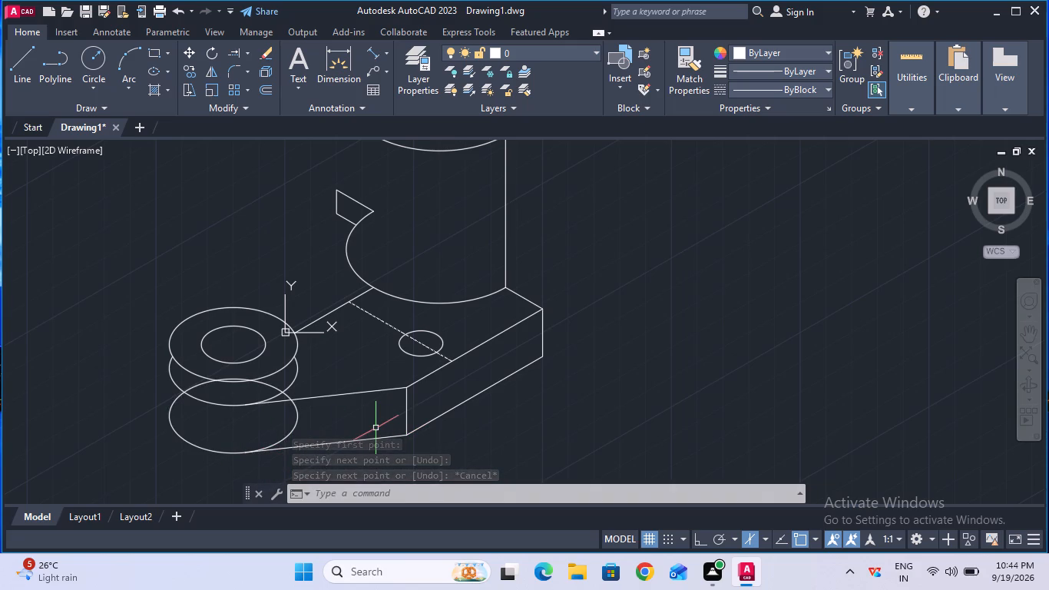
Trim the lowest isocircle's arcs that lie inside the base and behind the boss's upper isocircles.
left_click(246, 55)
left_click(250, 68)
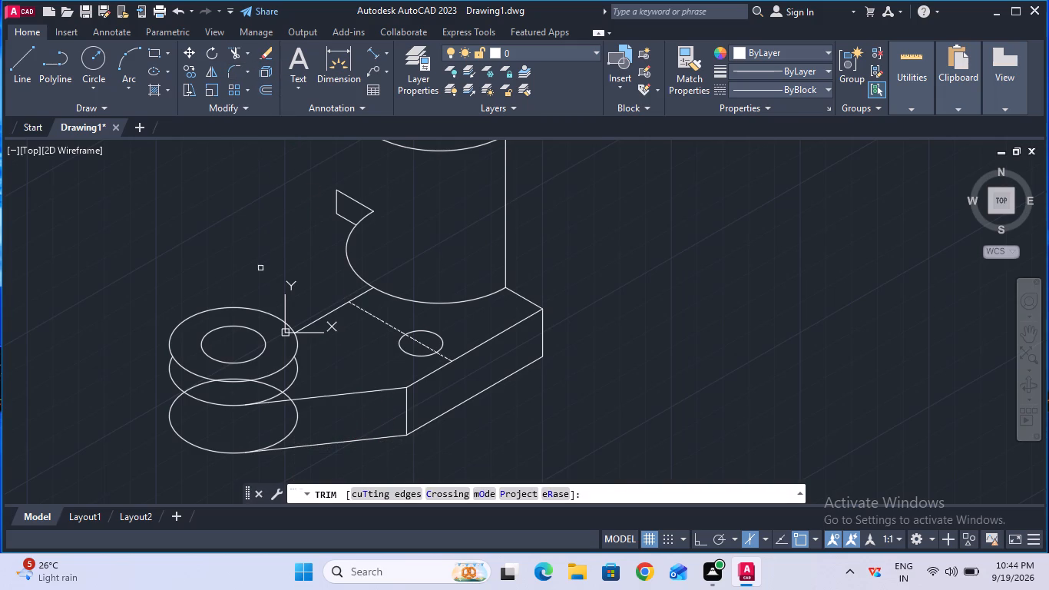
left_click(294, 424)
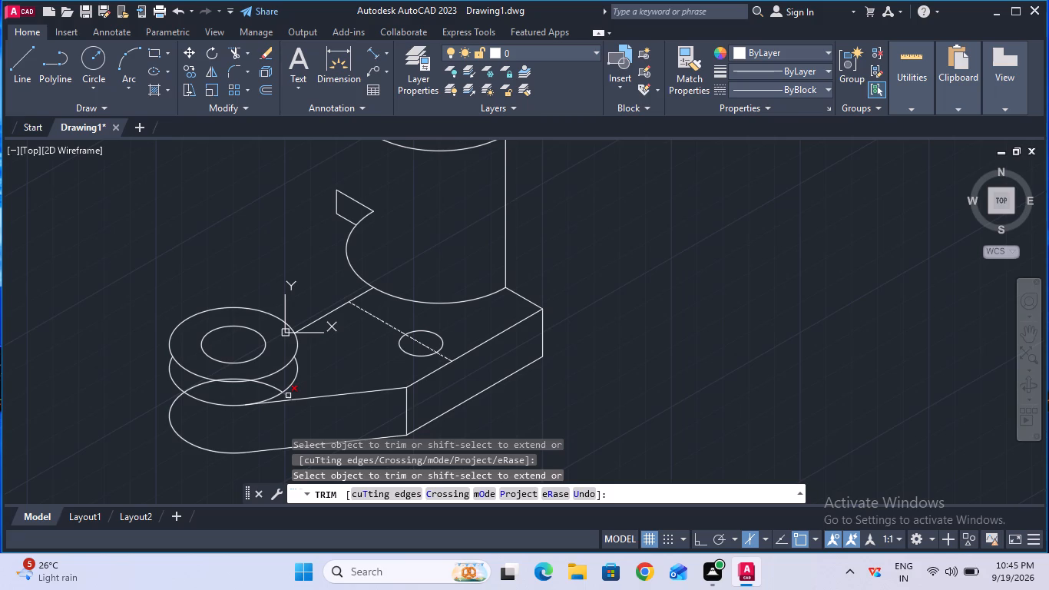
left_click(288, 396)
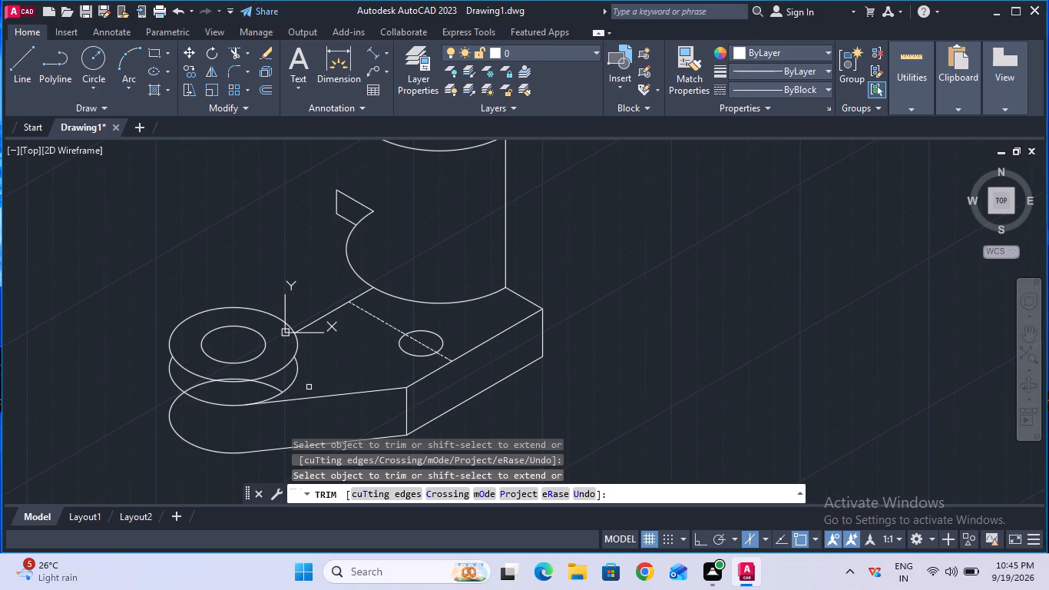
left_click(266, 383)
scroll(250, 376, "up", 1, "ctrl")
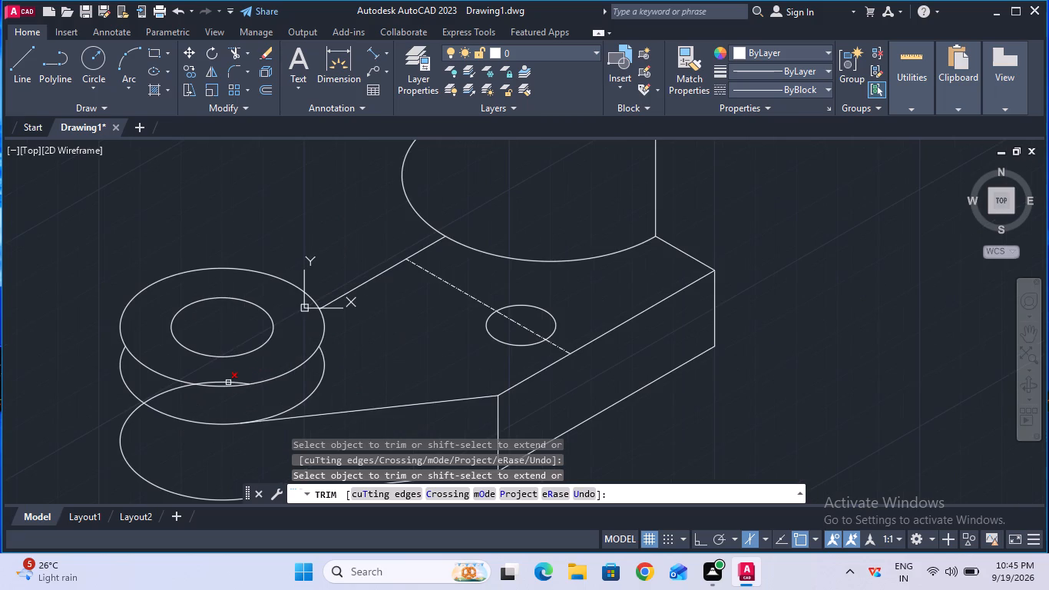
left_click(227, 381)
scroll(231, 375, "down", 1, "ctrl")
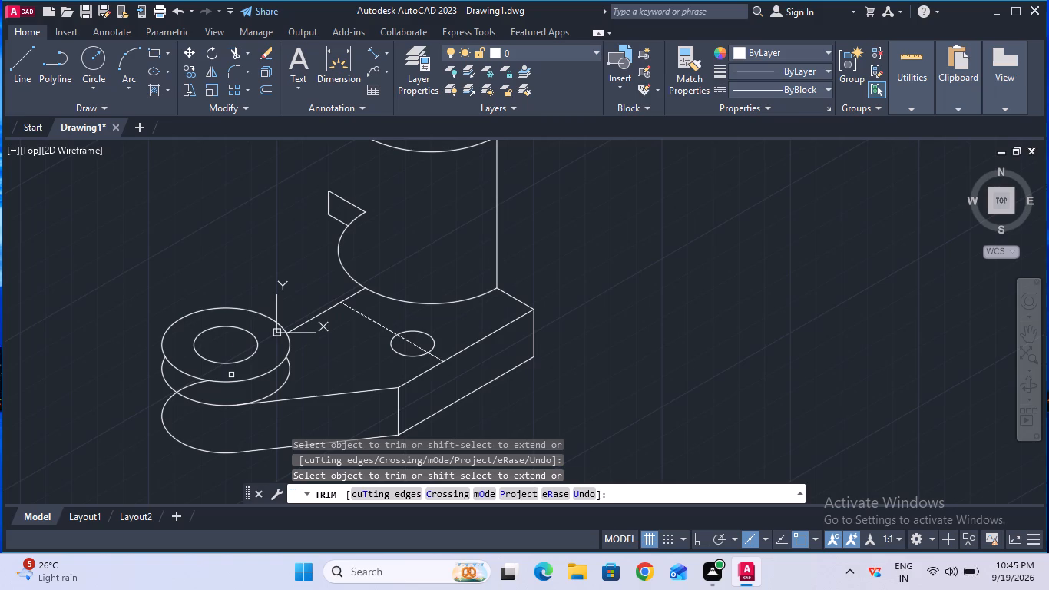
key("Escape")
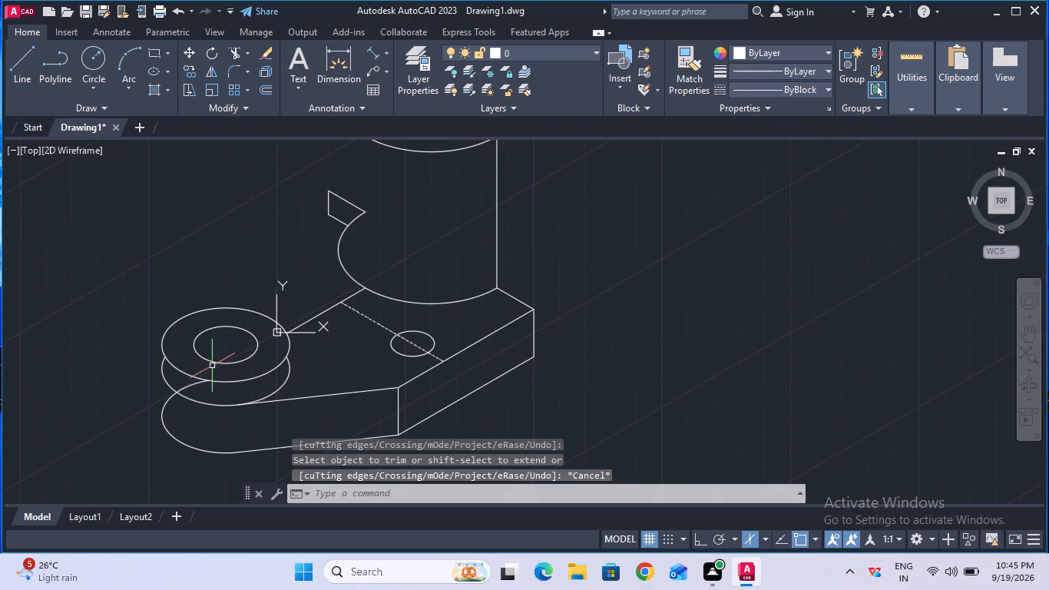
Copy the boss's top outer isocircle 40 mm downward with Ortho off.
left_click(190, 71)
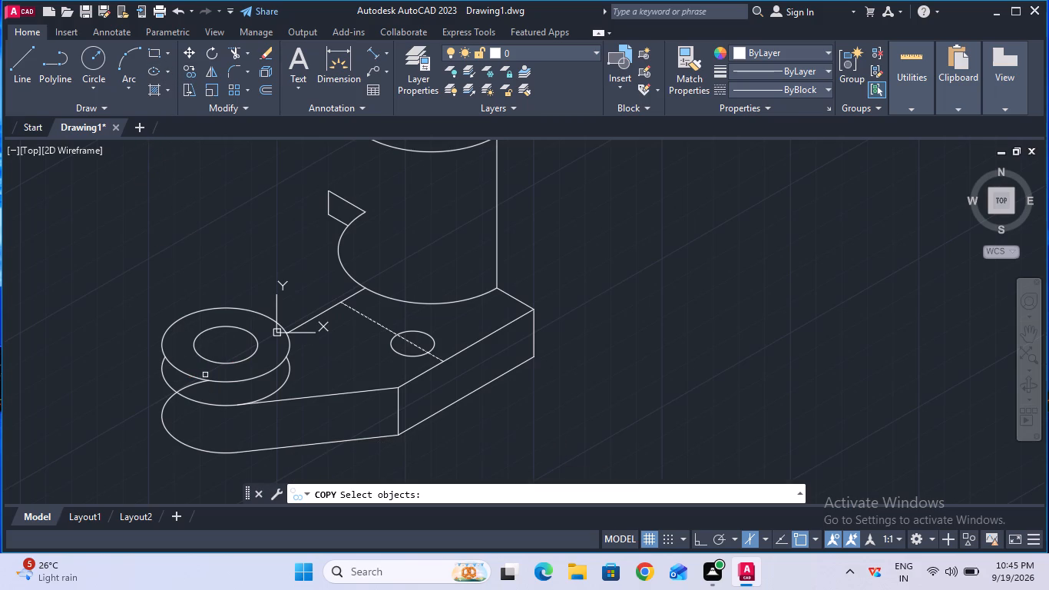
left_click(205, 377)
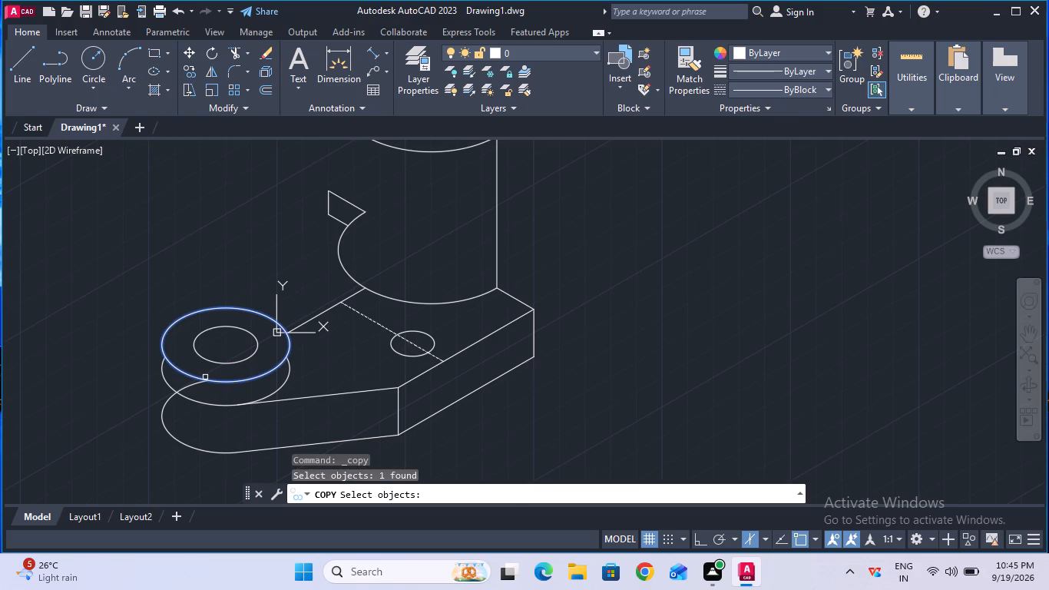
key("Return")
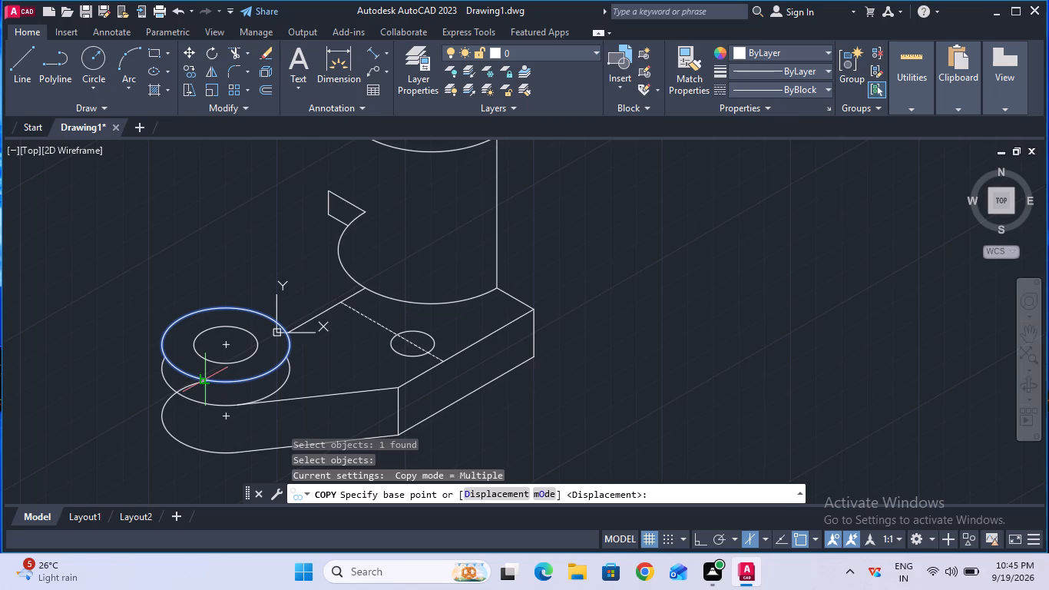
left_click(223, 380)
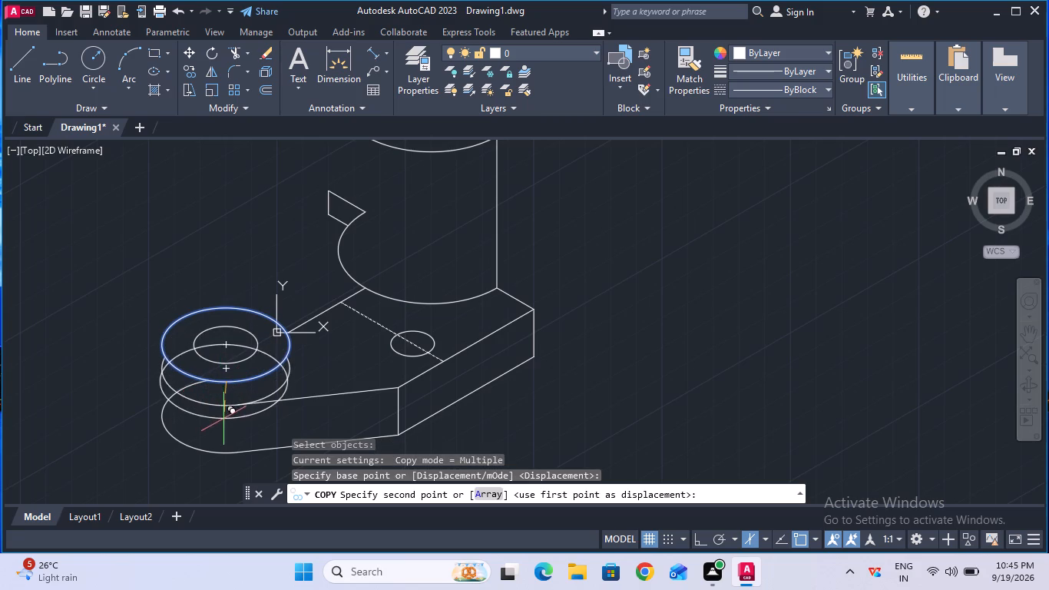
type("40")
key("Return")
key("Escape")
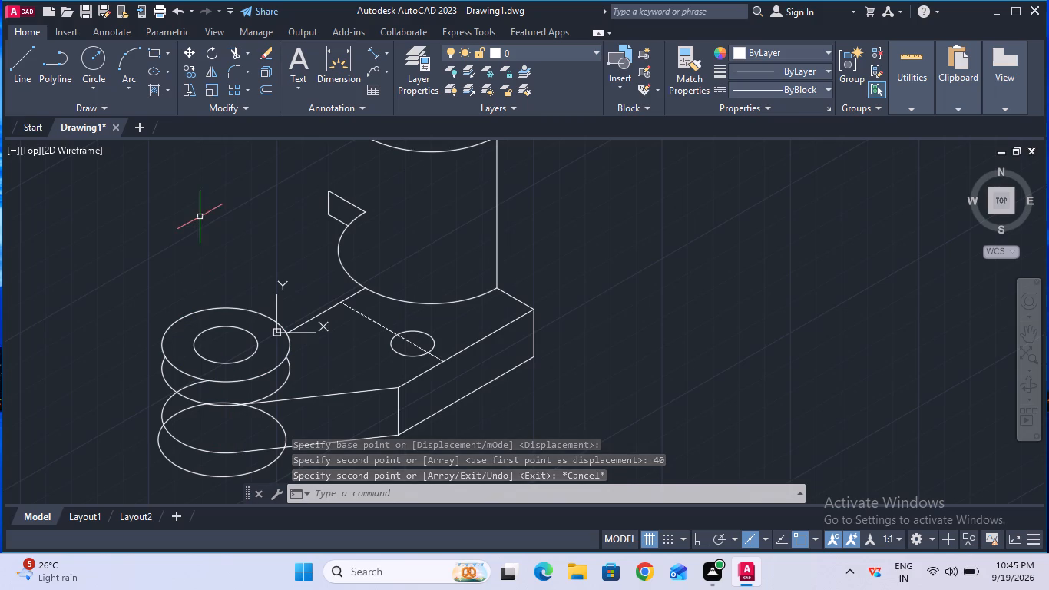
Trim the new lowest isocircle's arc that lies inside the base, above the slanted bottom edge.
left_click(238, 51)
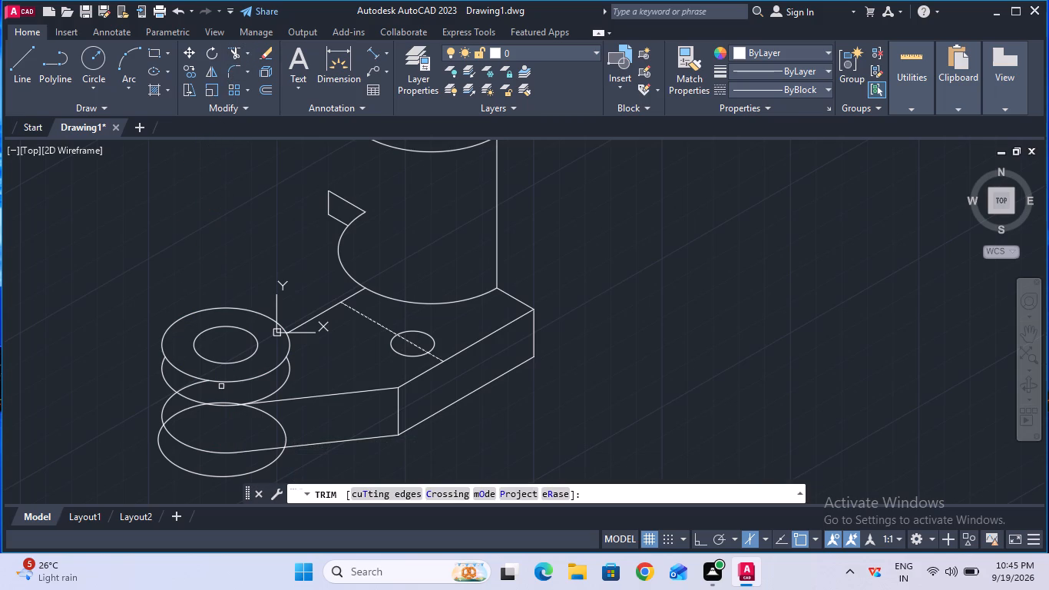
left_click(281, 429)
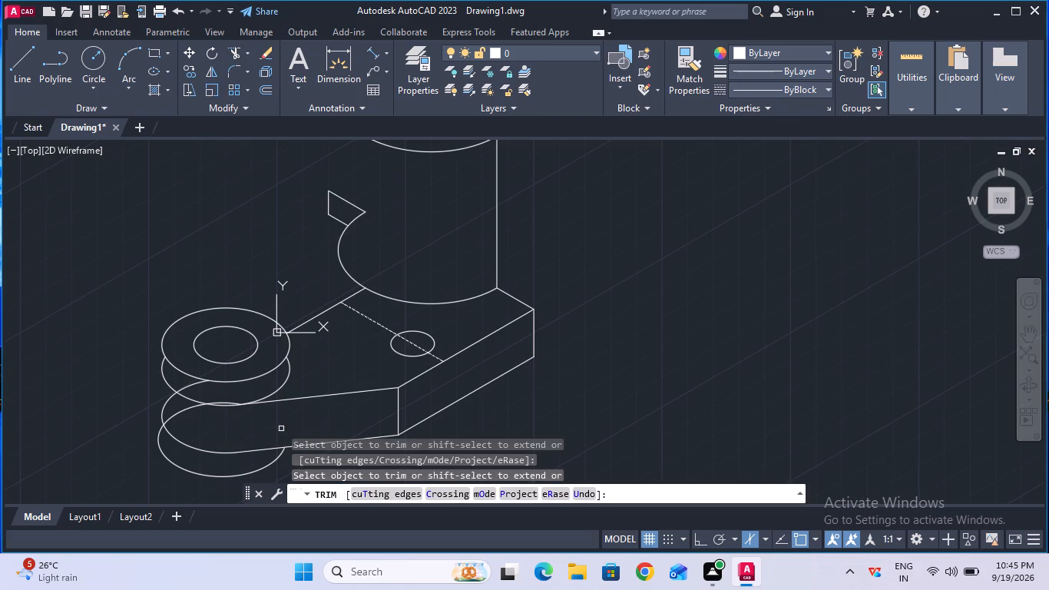
left_click(227, 401)
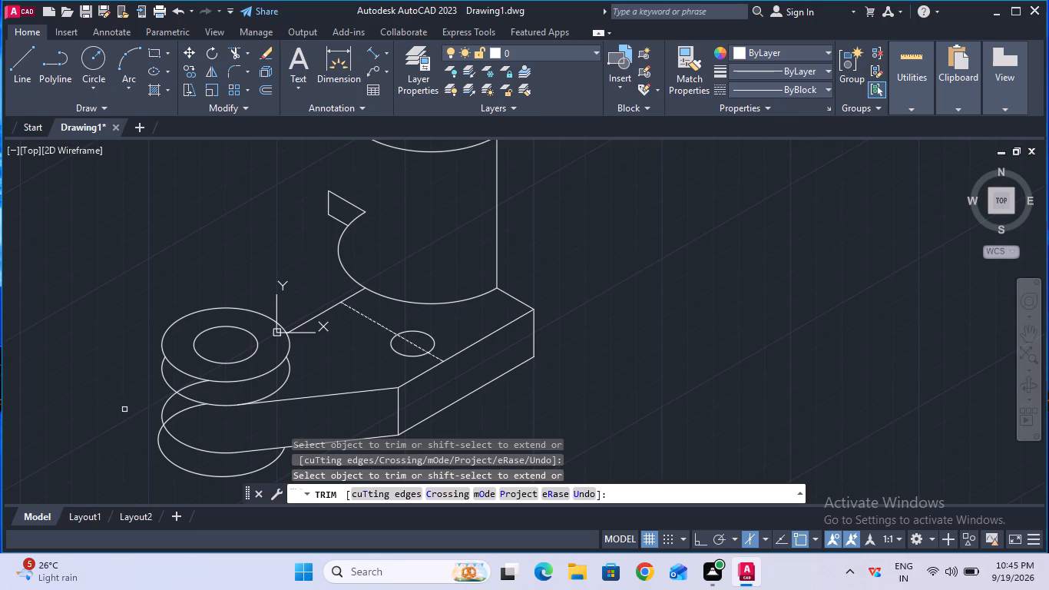
key("Escape")
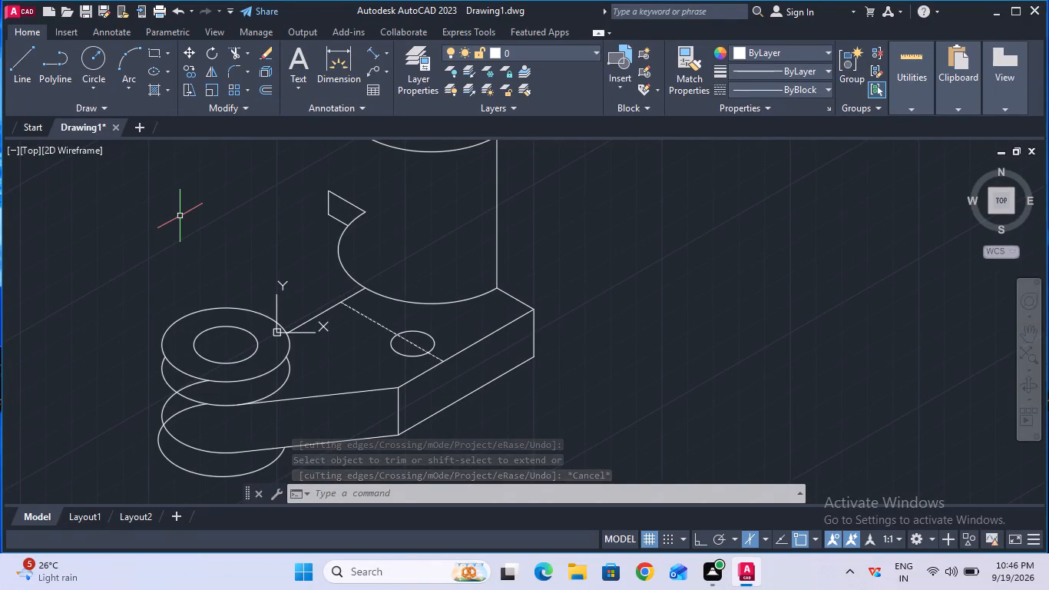
Turn Ortho mode on.
key("F8")
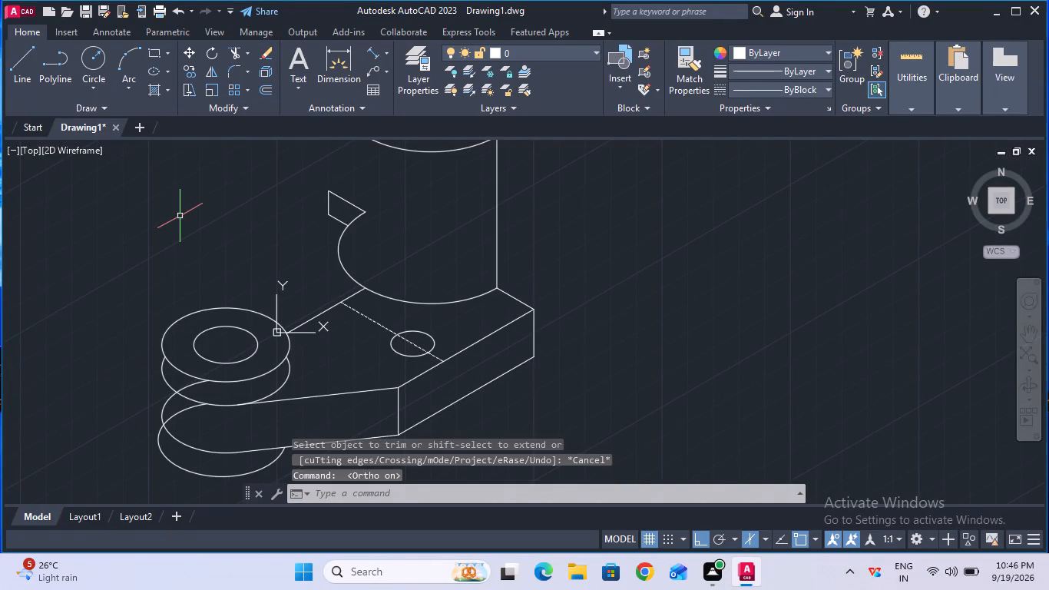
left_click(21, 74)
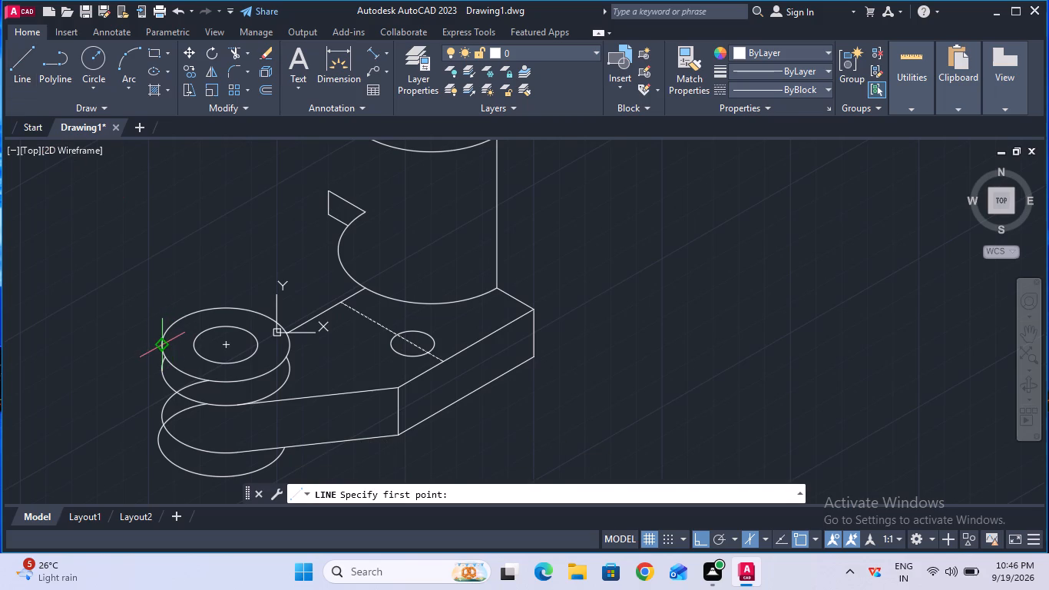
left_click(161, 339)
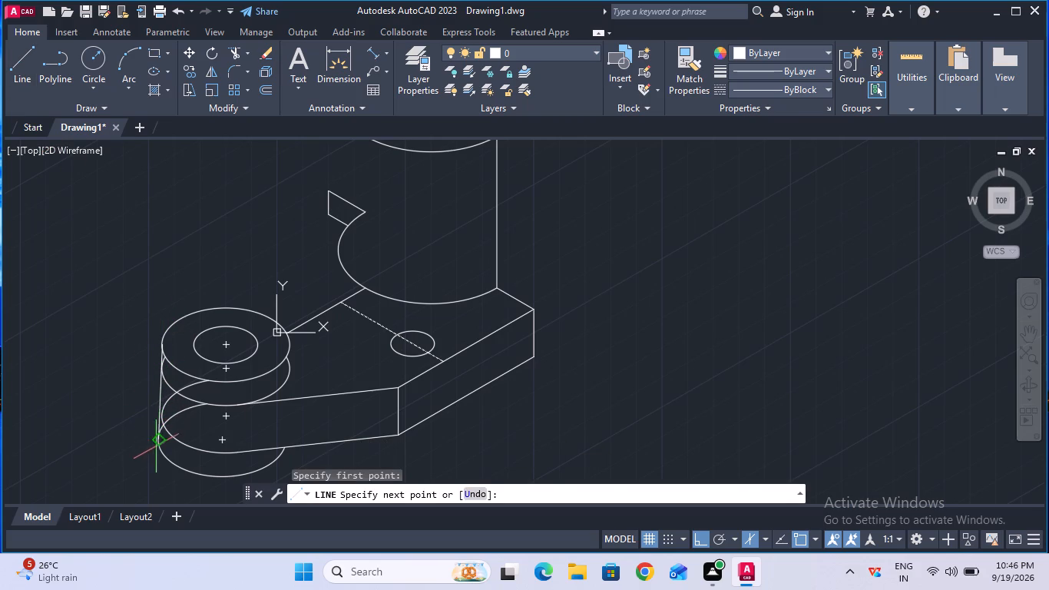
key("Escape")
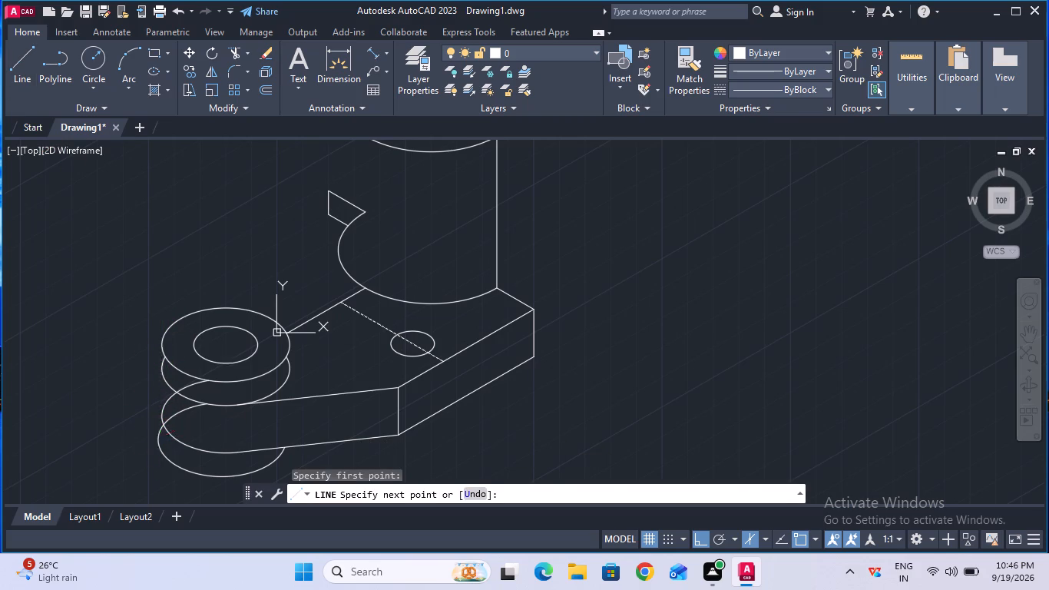
Delete the misaligned lowest isocircle arc beneath the boss.
left_click(163, 449)
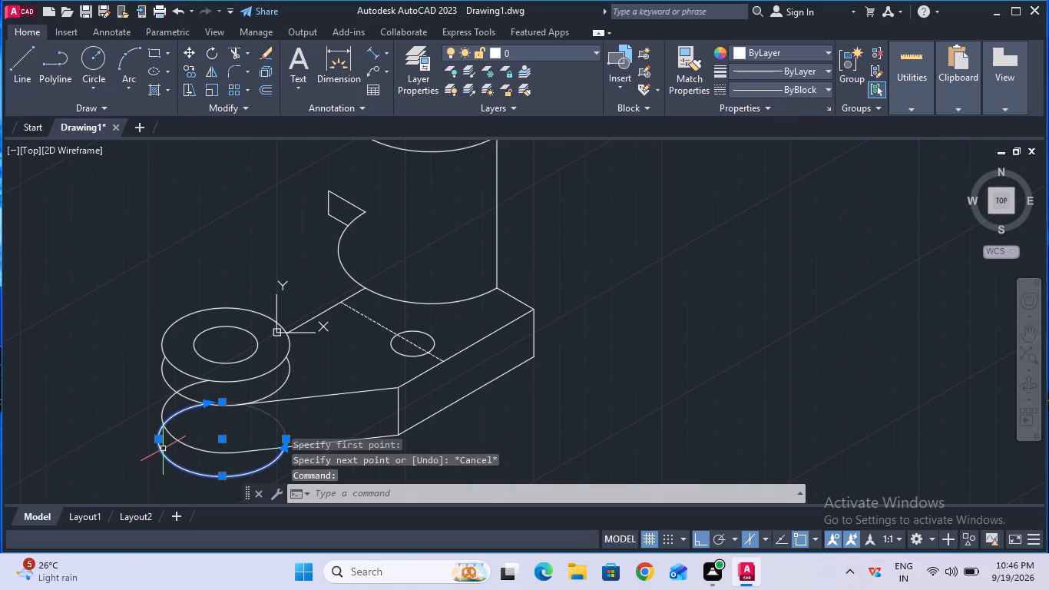
key("Delete")
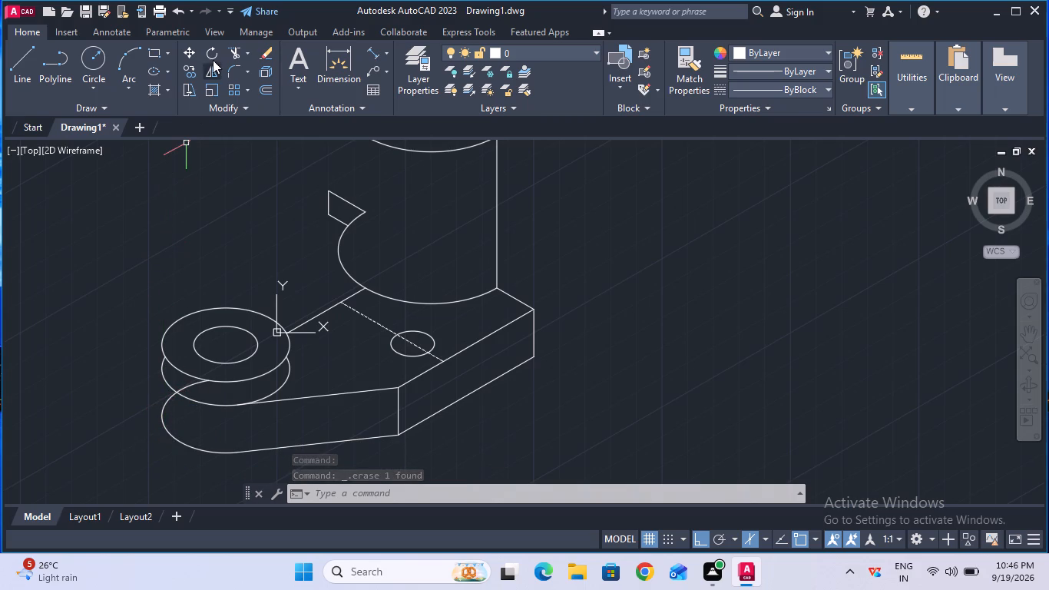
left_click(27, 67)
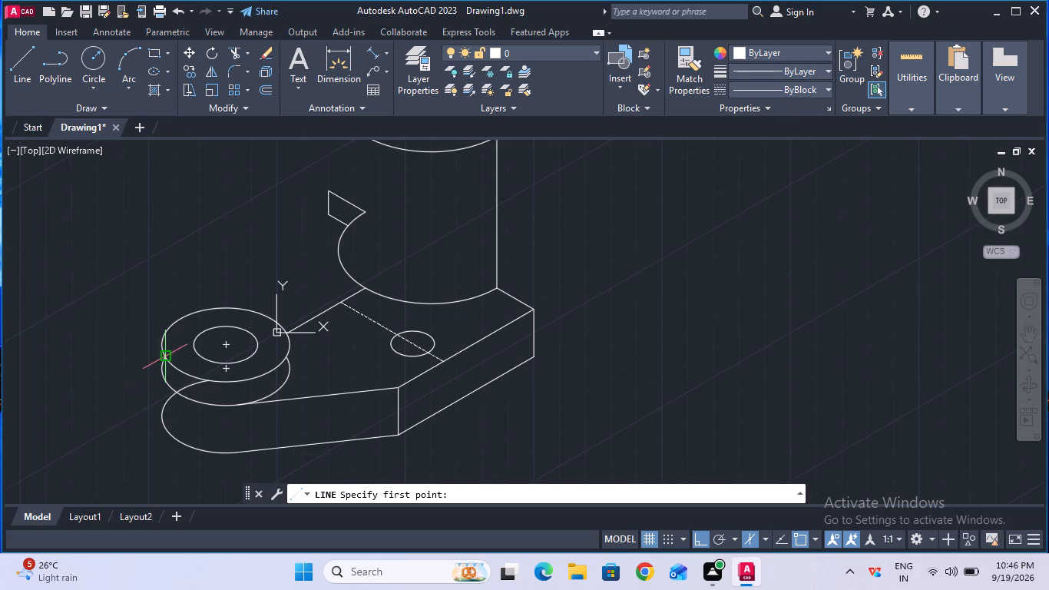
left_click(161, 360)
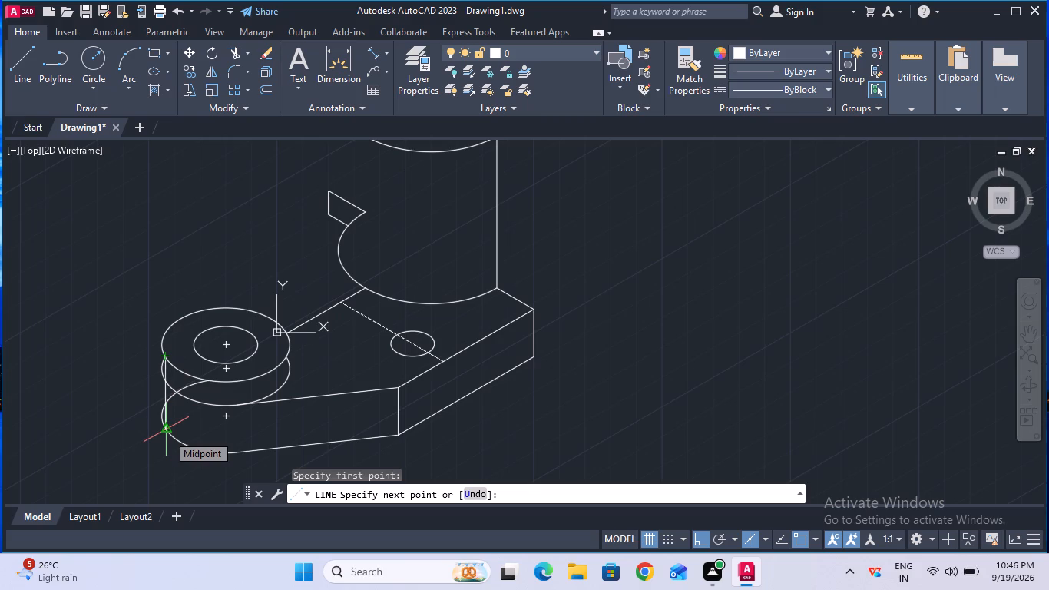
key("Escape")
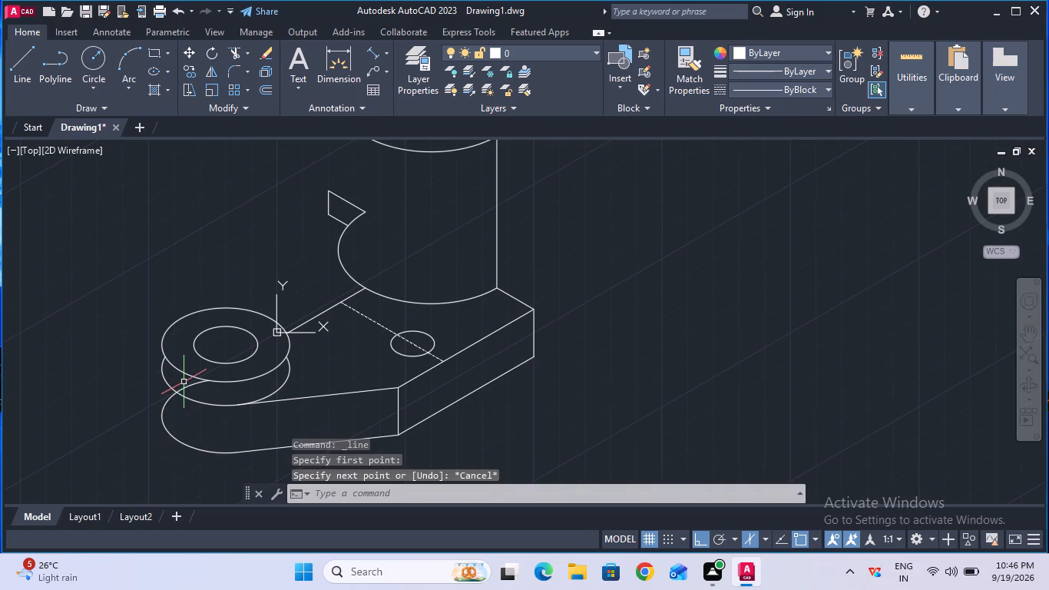
Copy the boss's top outer isocircle 40 mm straight down from its centre.
left_click(189, 75)
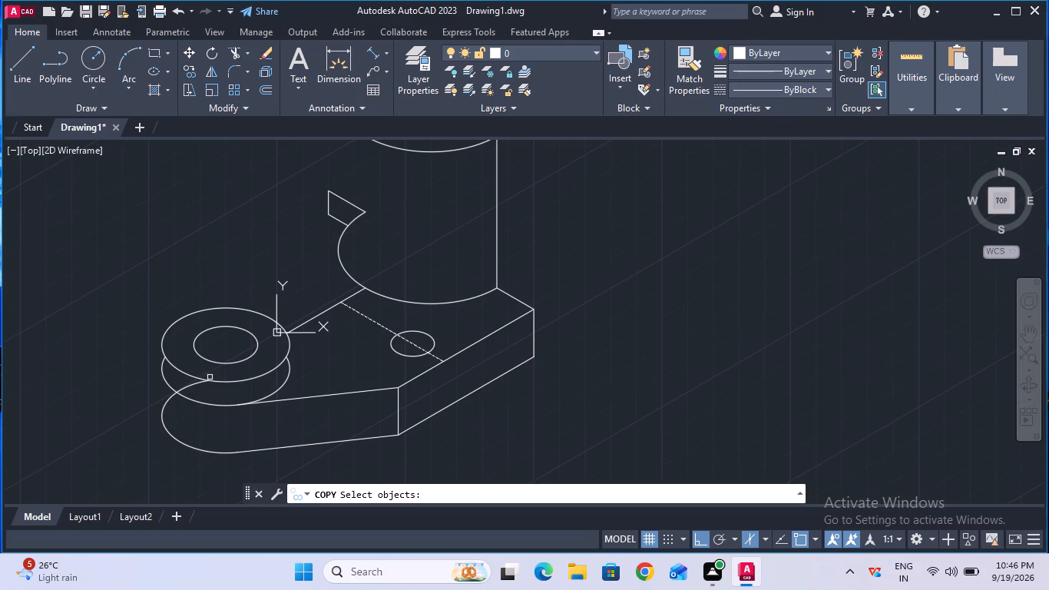
left_click(228, 383)
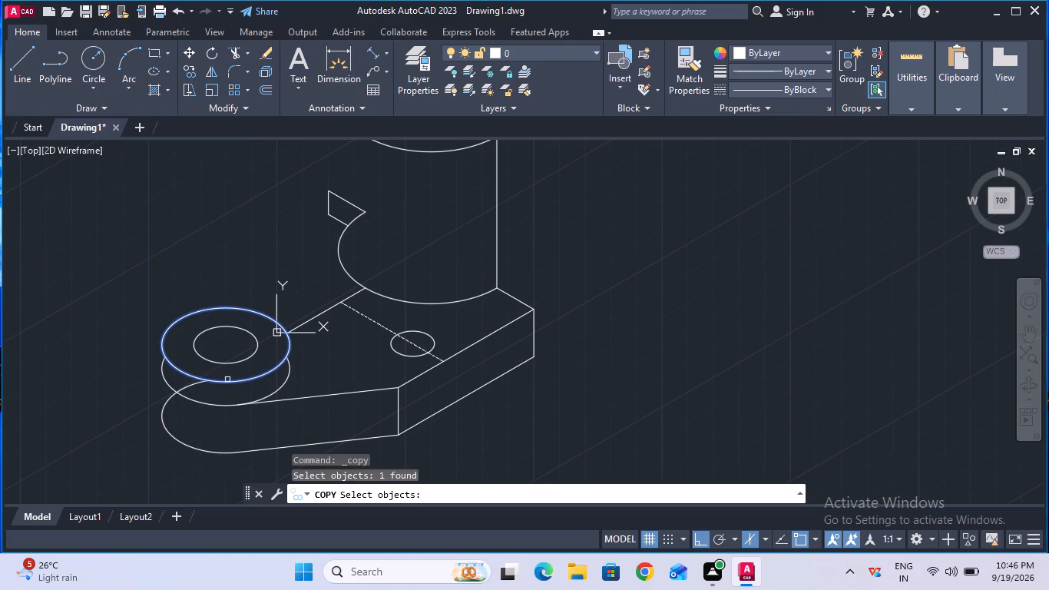
key("Return")
left_click(225, 346)
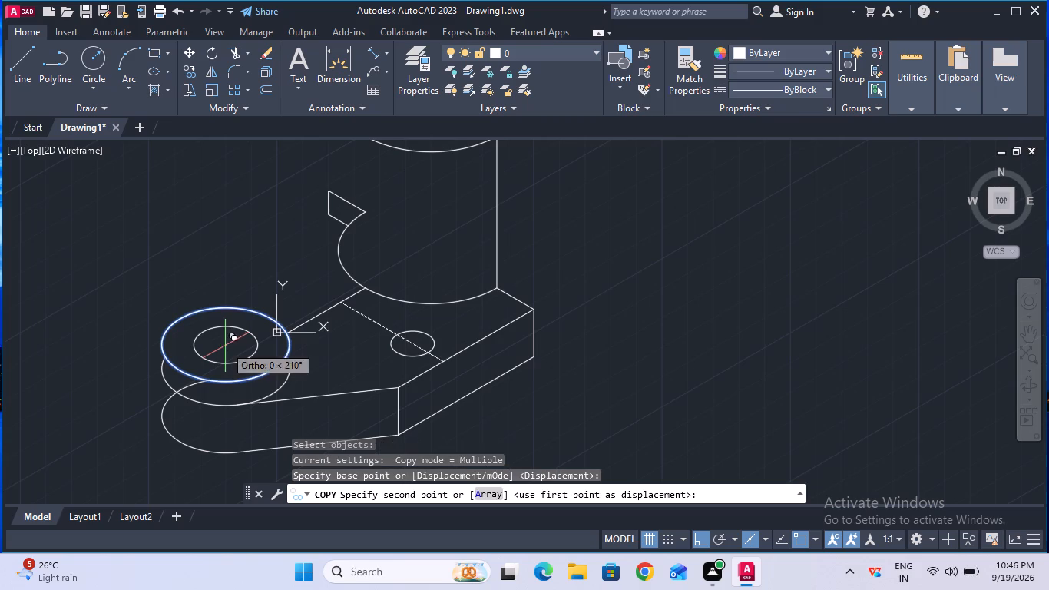
key("4")
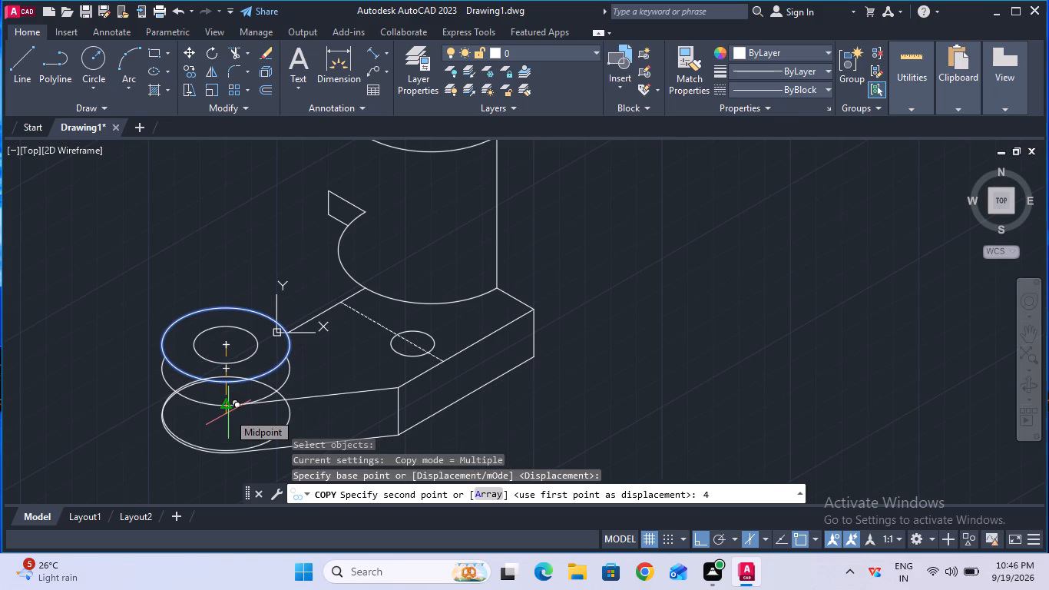
key("0")
key("Return")
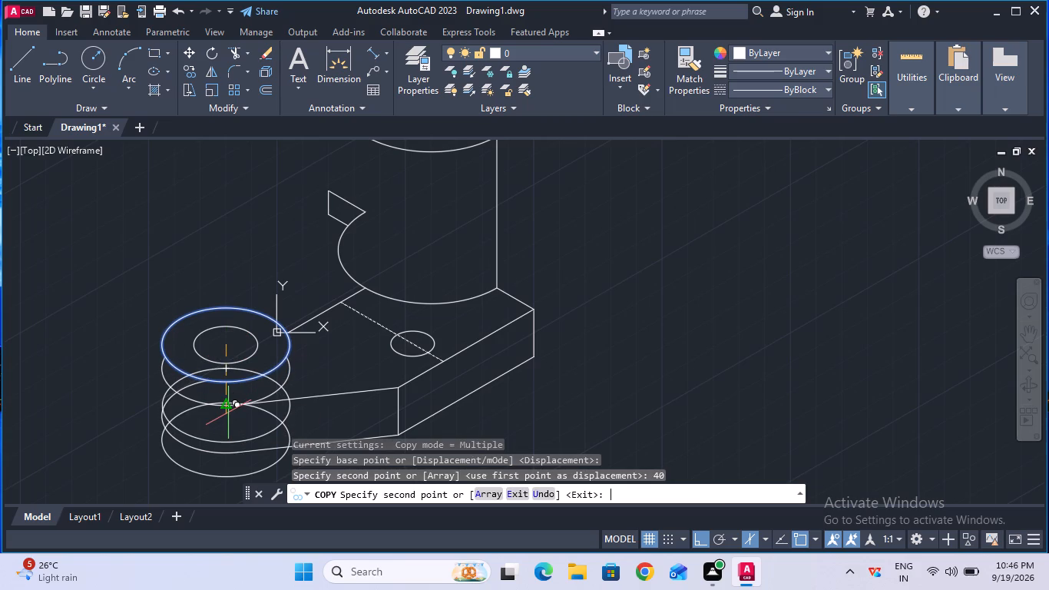
key("Escape")
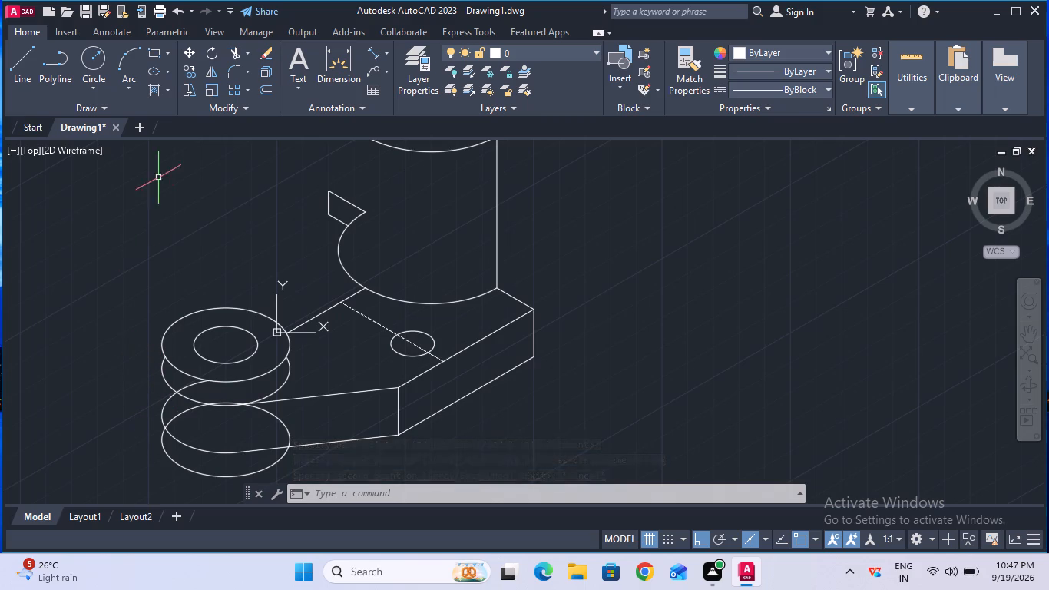
Trim the new lowest isocircle's arcs inside the base and the third isocircle's arc hidden behind the one above it.
left_click(232, 58)
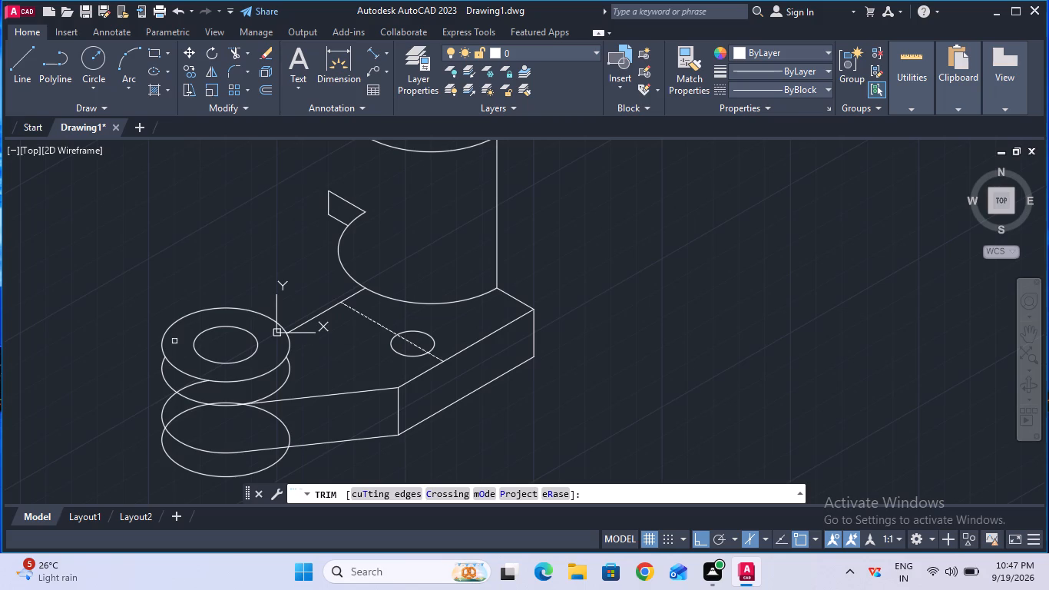
left_click(187, 386)
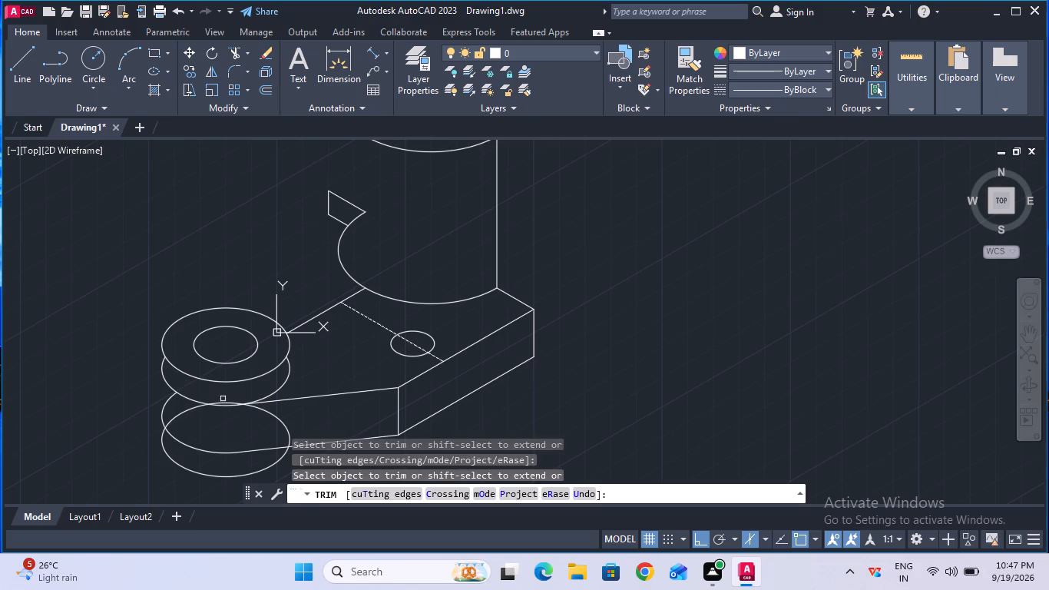
left_click(228, 403)
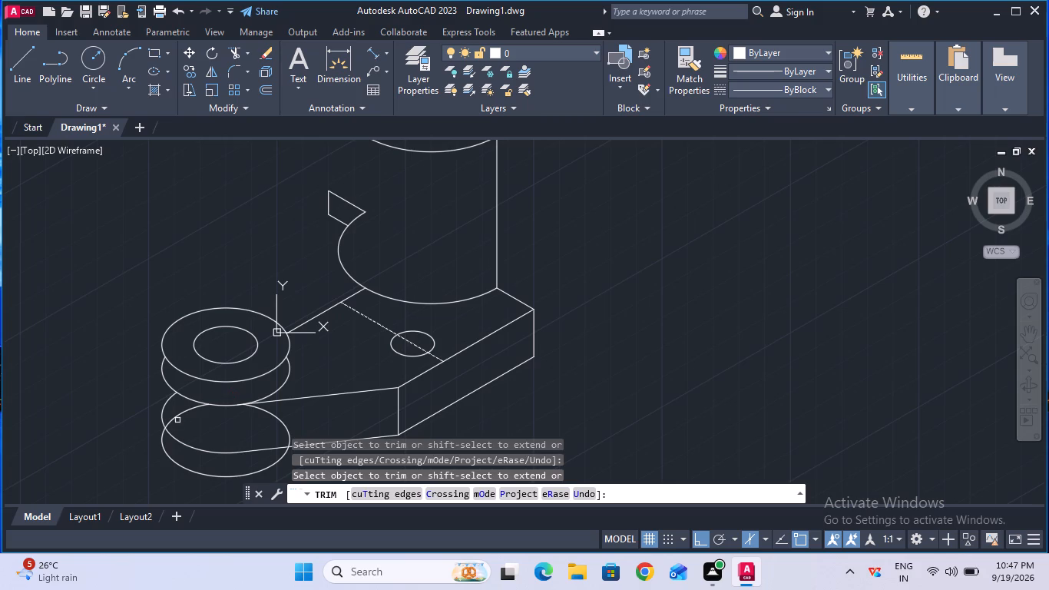
left_click(177, 416)
left_click(290, 433)
key("Escape")
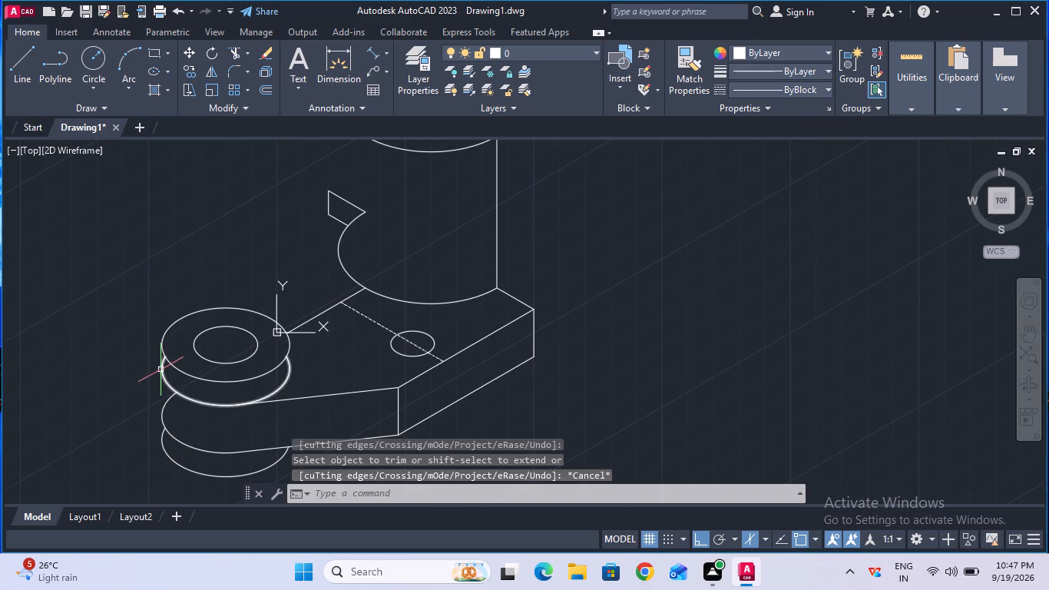
Draw a vertical line joining the left quadrants of the boss's top outer isocircle and lowest isocircle.
left_click(26, 74)
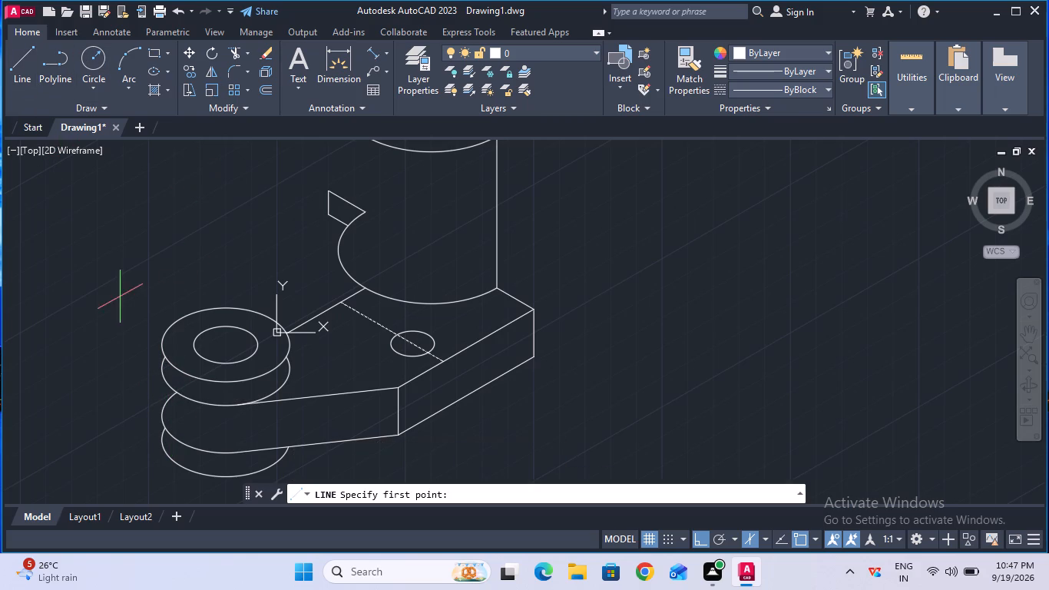
left_click(163, 347)
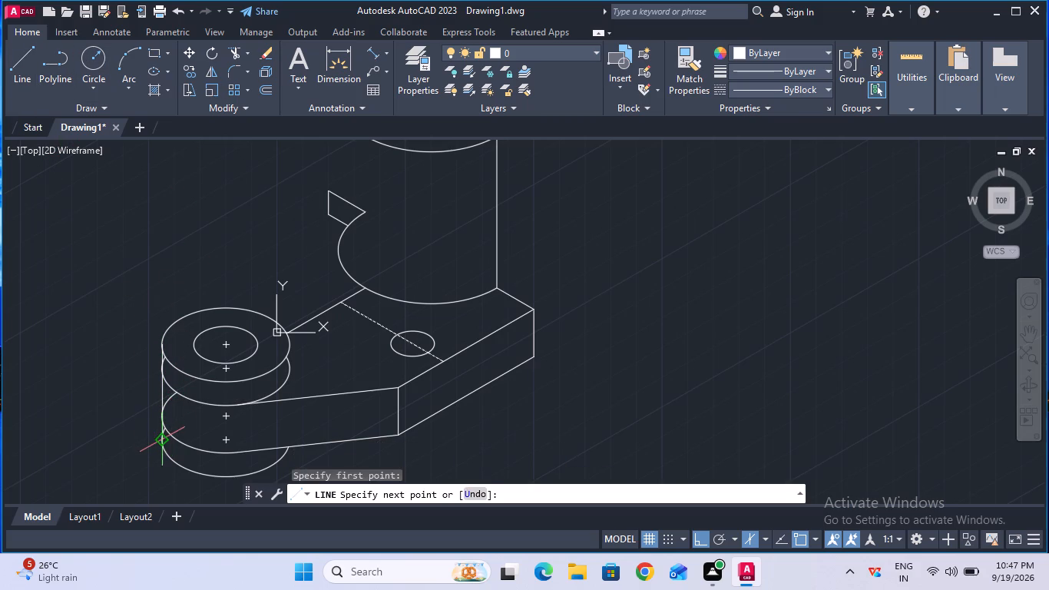
left_click(163, 452)
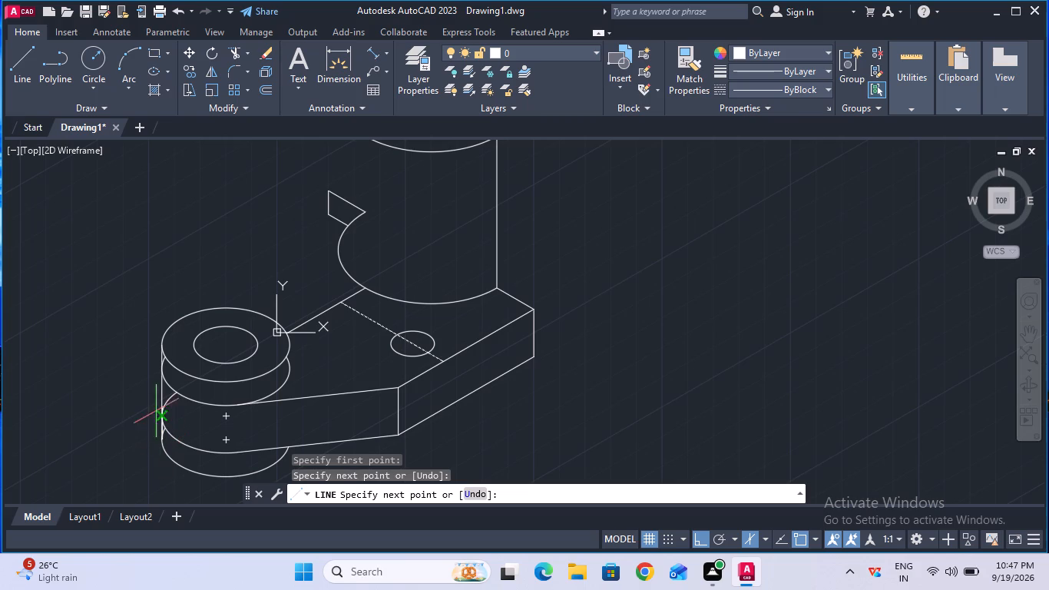
key("Escape")
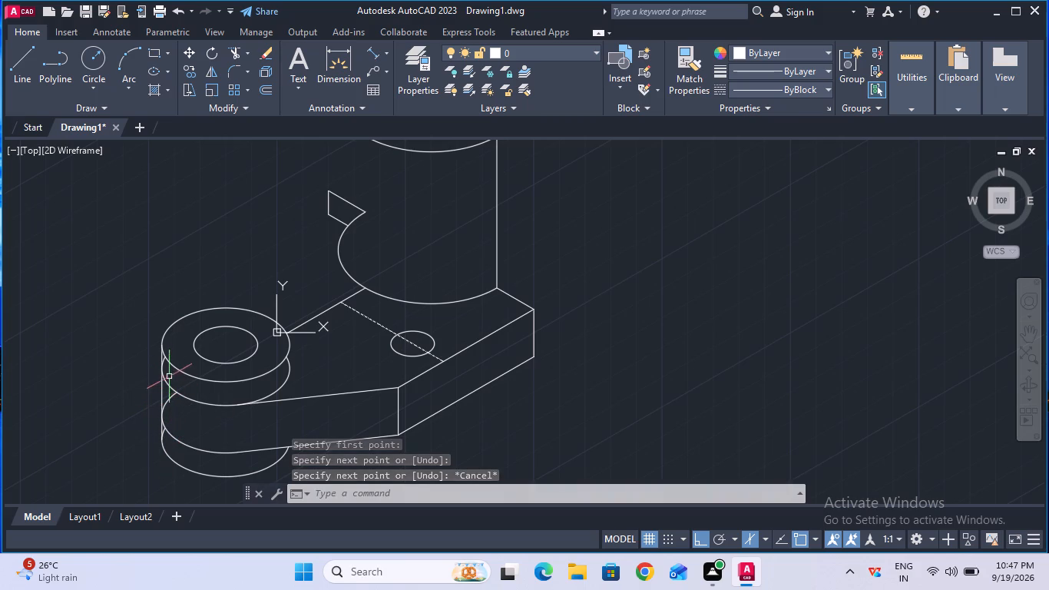
Trim the intermediate isocircle arcs beside the boss's vertical edge and across its front, up to the slanted base edges.
double_click(231, 48)
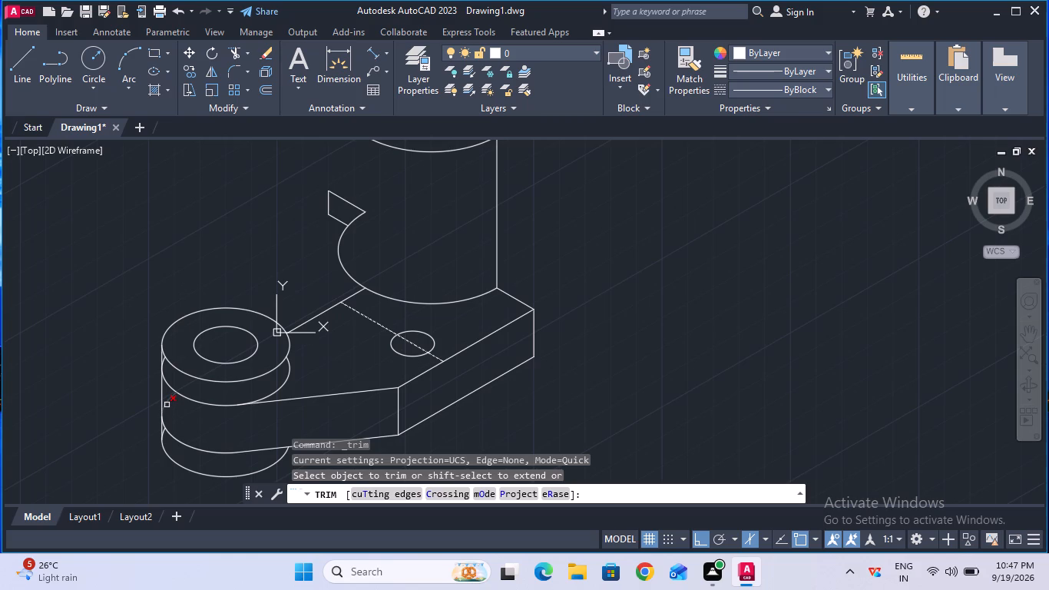
left_click(167, 405)
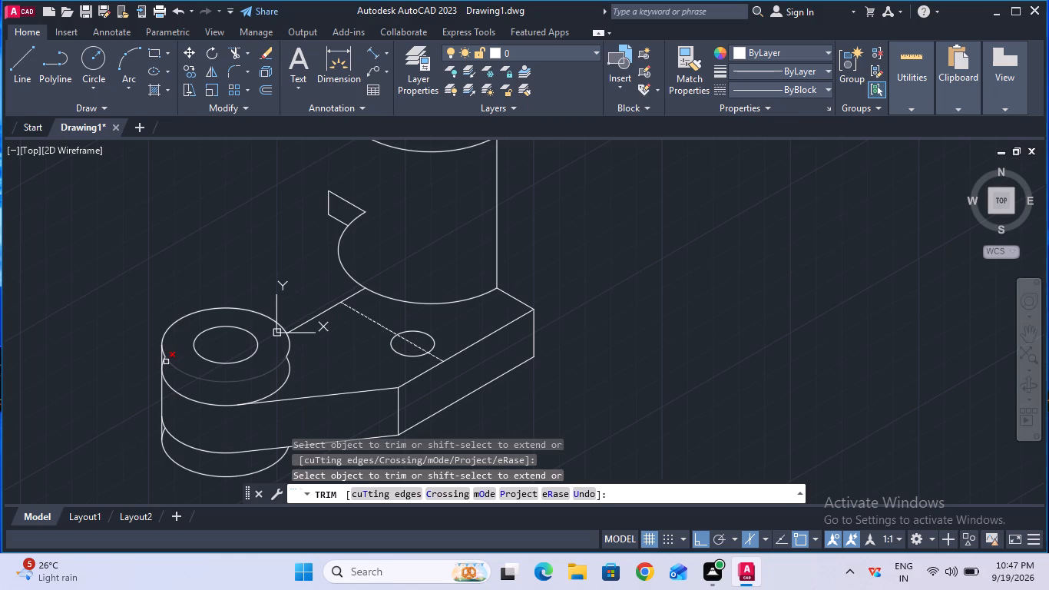
scroll(166, 362, "up", 1, "ctrl")
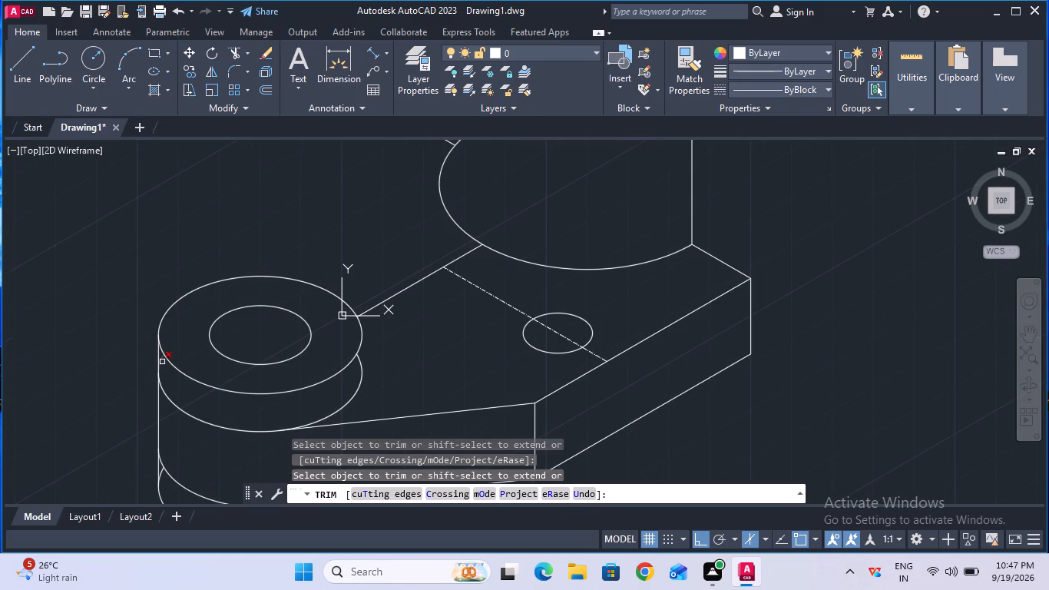
left_click(162, 361)
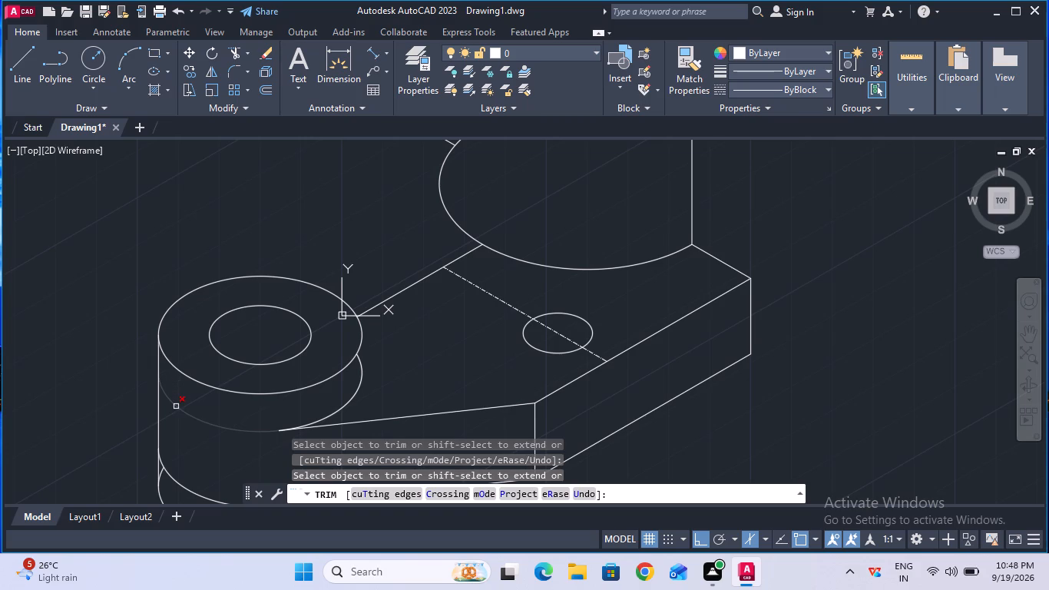
left_click(176, 406)
scroll(176, 407, "down", 1, "ctrl")
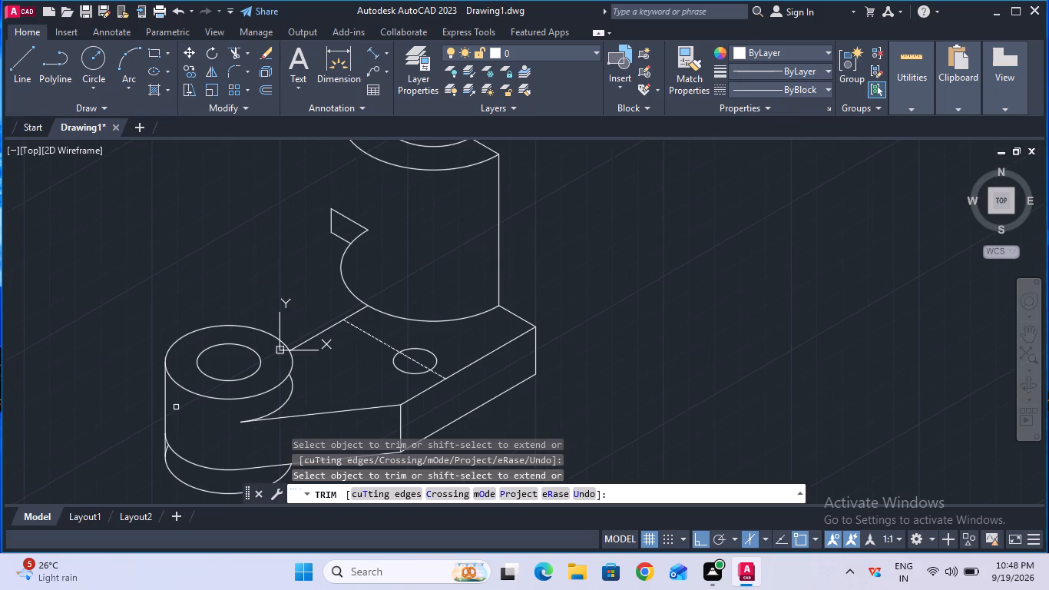
left_click(182, 459)
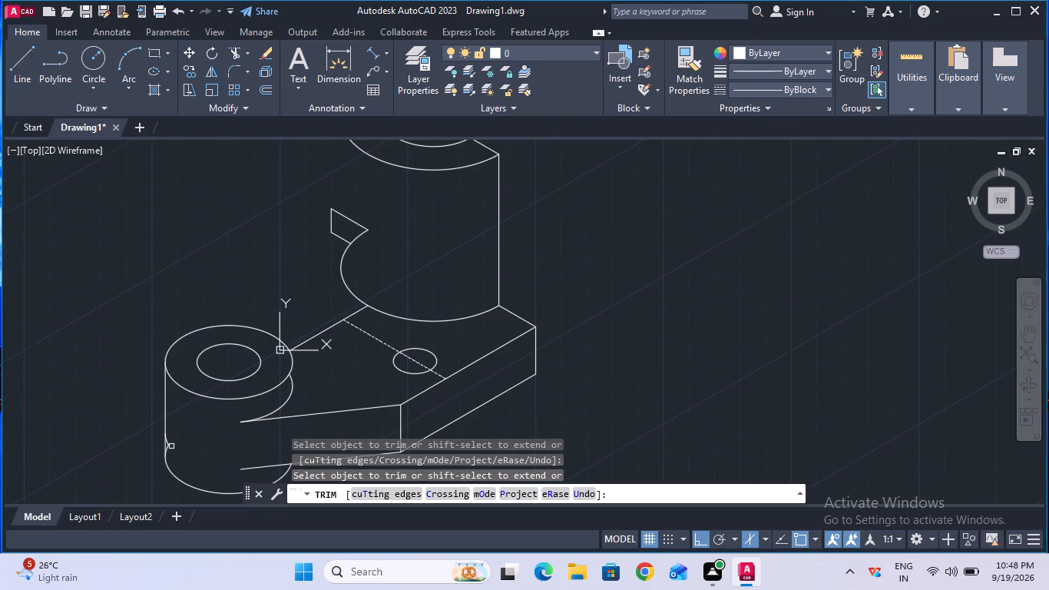
left_click(168, 443)
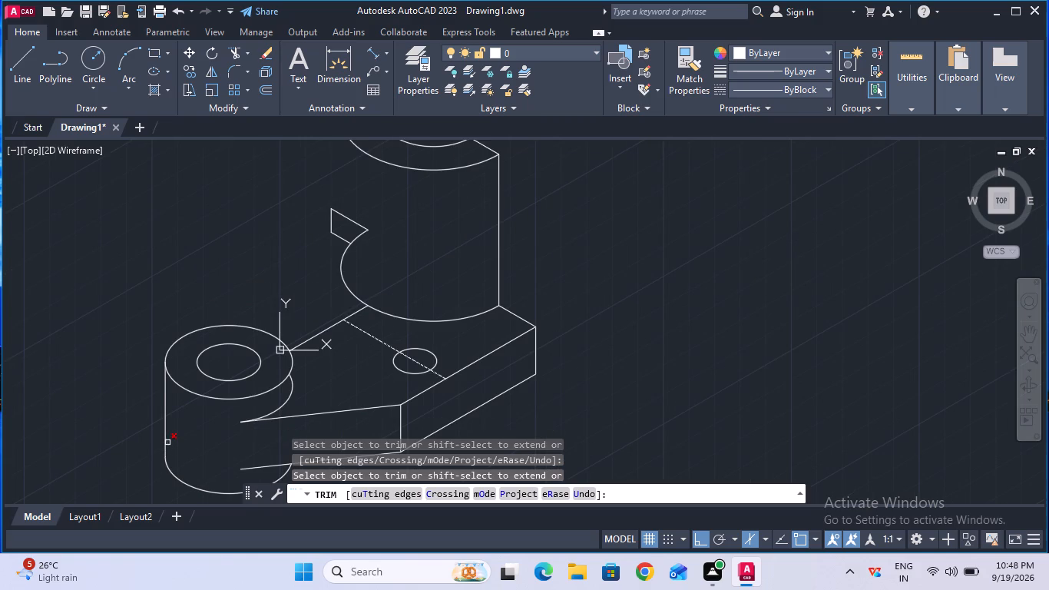
left_click(167, 442)
scroll(196, 442, "down", 1, "ctrl")
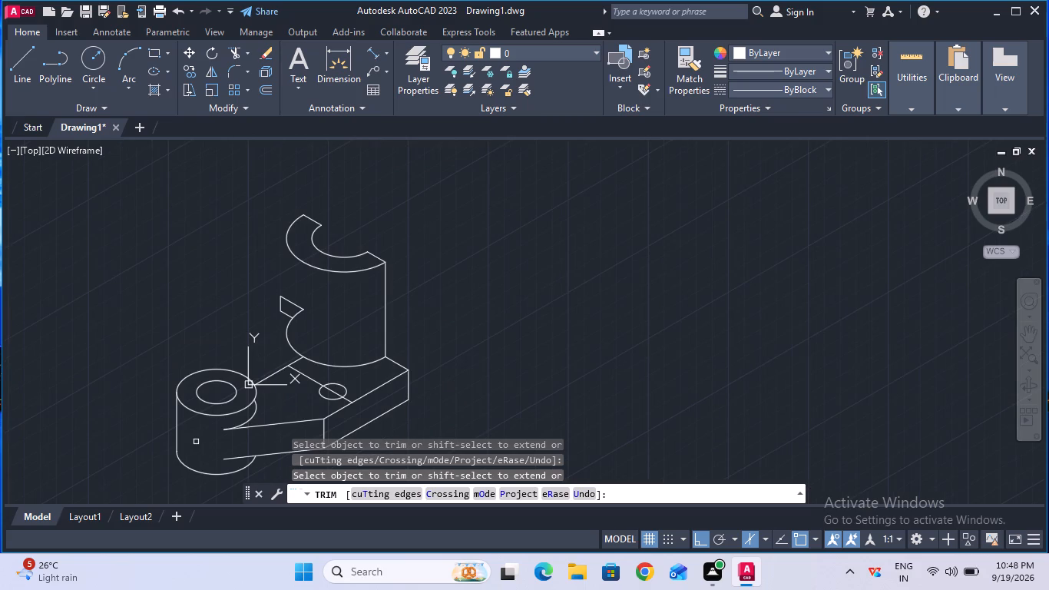
key("Escape")
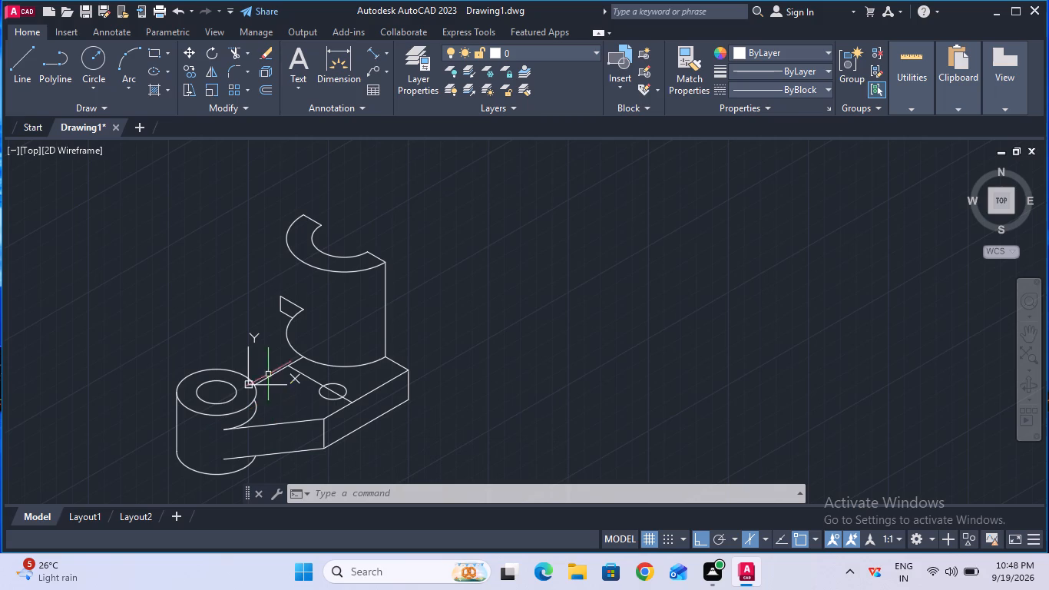
Trim away the short slanted and vertical segments beside the upper end of the half-cylinder's lower arc.
left_click(232, 54)
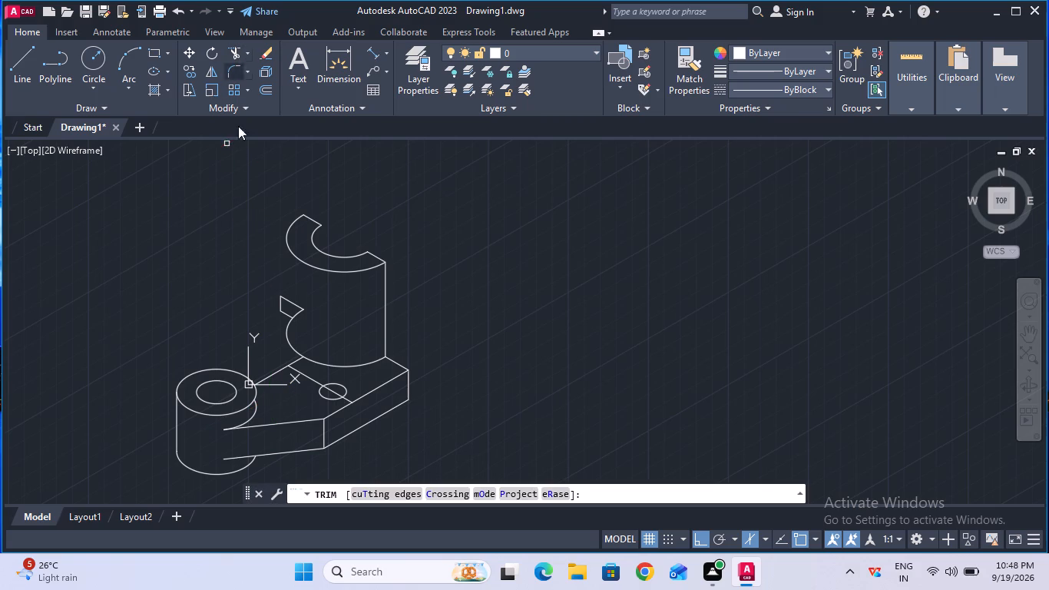
left_click(283, 313)
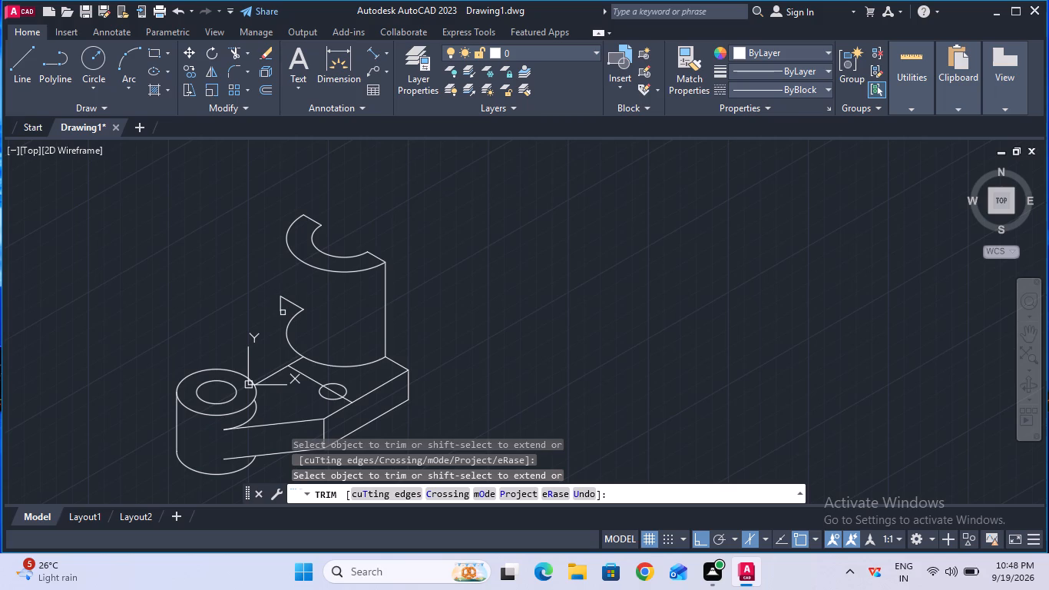
left_click(280, 309)
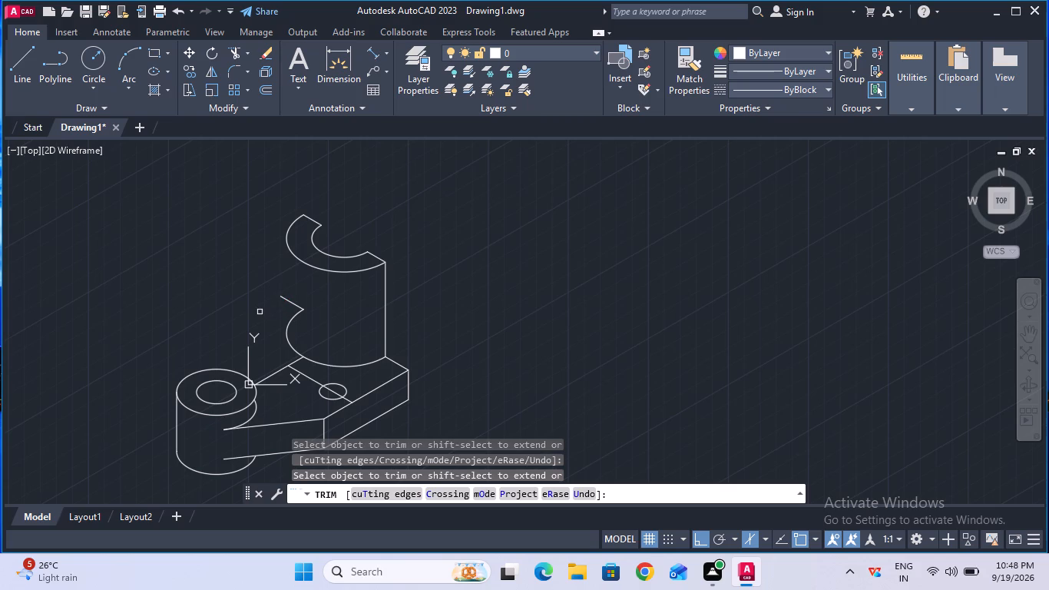
key("Escape")
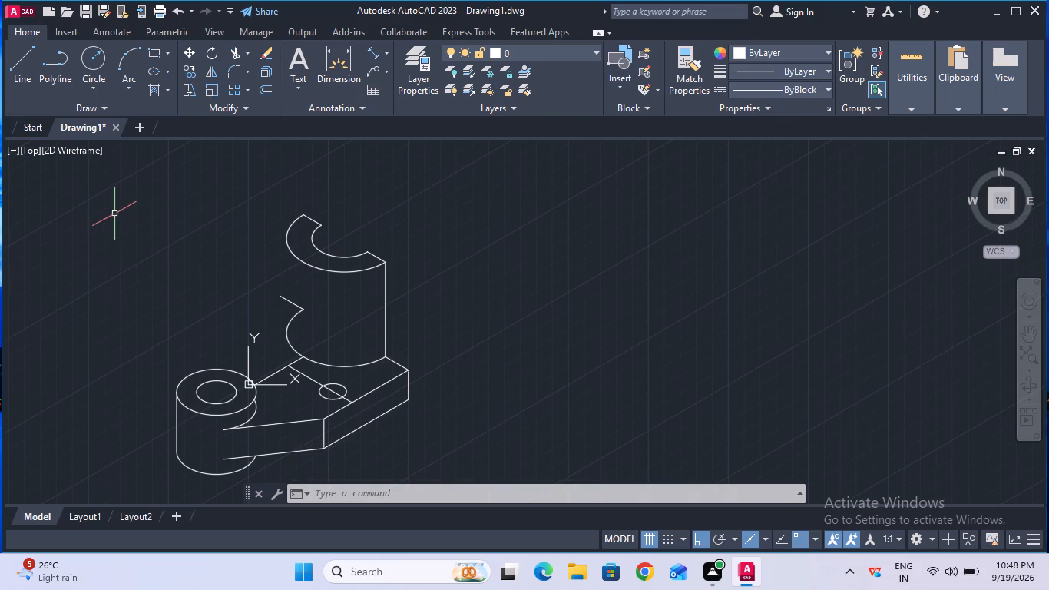
Join all the objects of the isometric part.
left_click(109, 184)
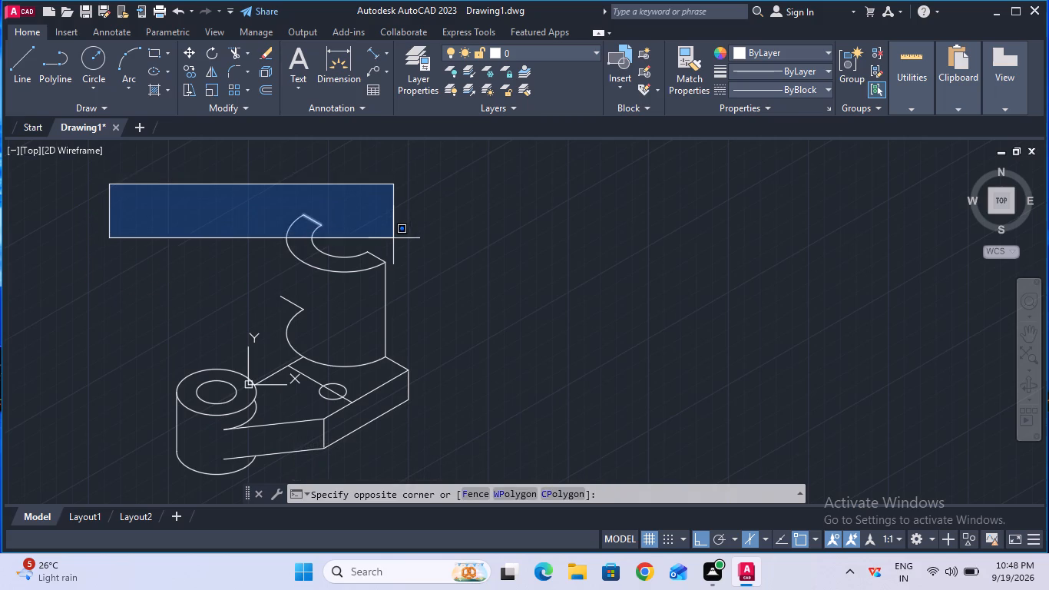
left_click(429, 479)
type("joi")
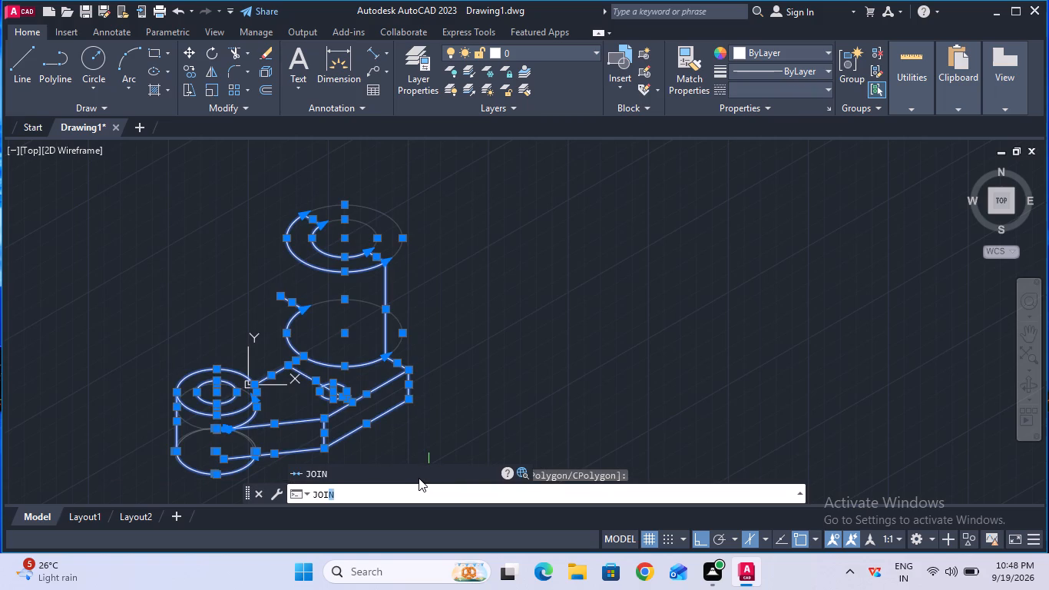
left_click(409, 469)
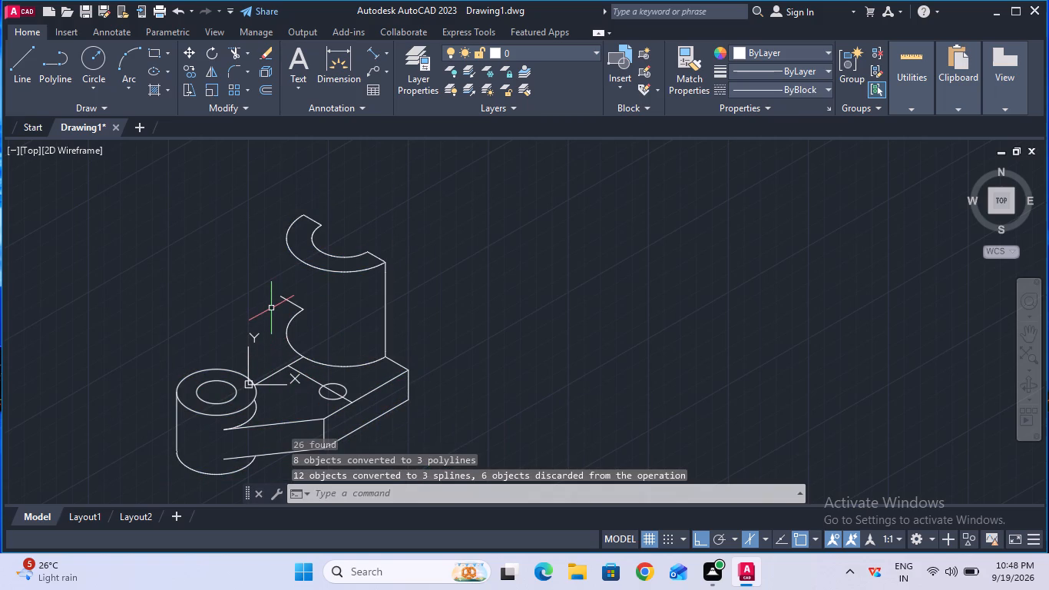
Move the whole part about 113 mm along the 30° isometric axis.
left_click(84, 178)
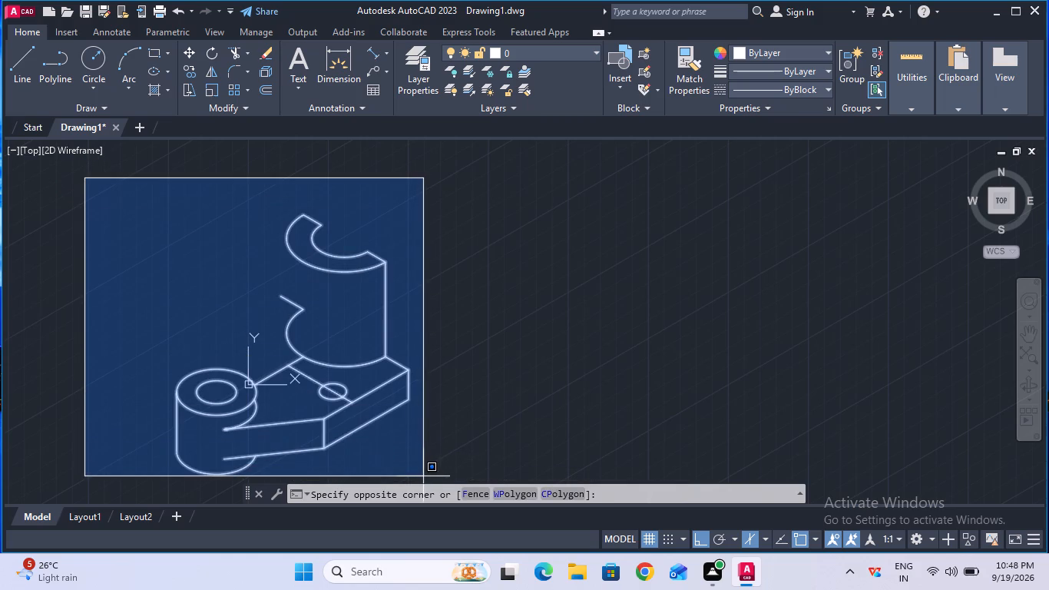
left_click(423, 476)
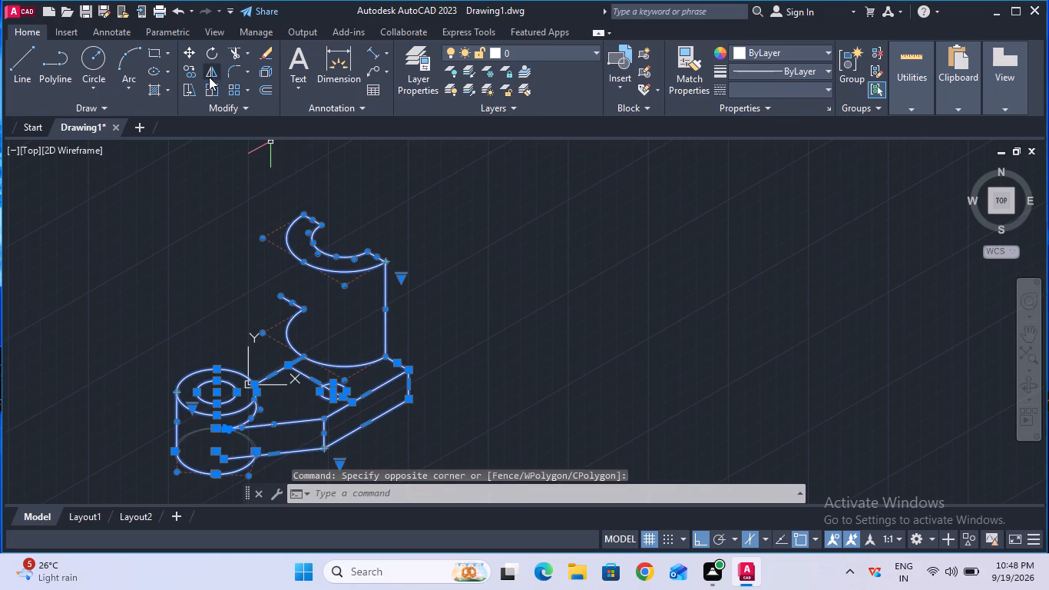
left_click(187, 54)
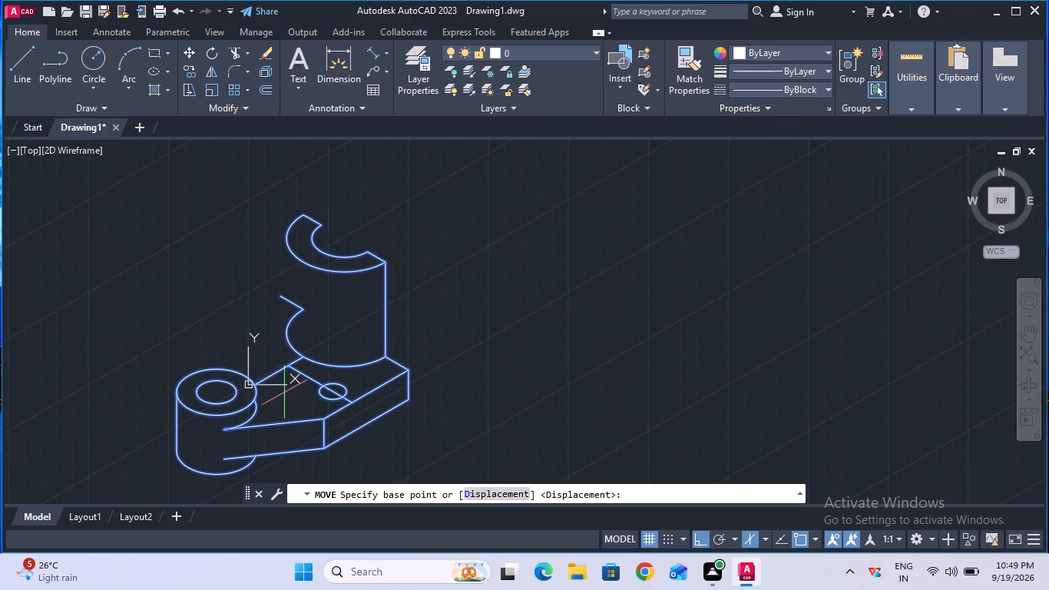
double_click(314, 323)
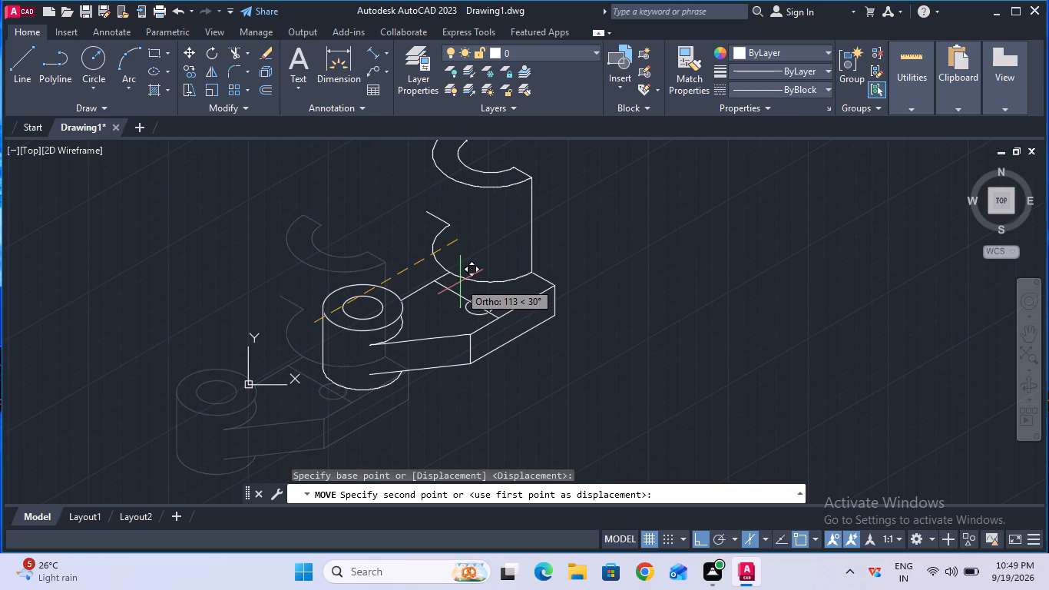
left_click(461, 282)
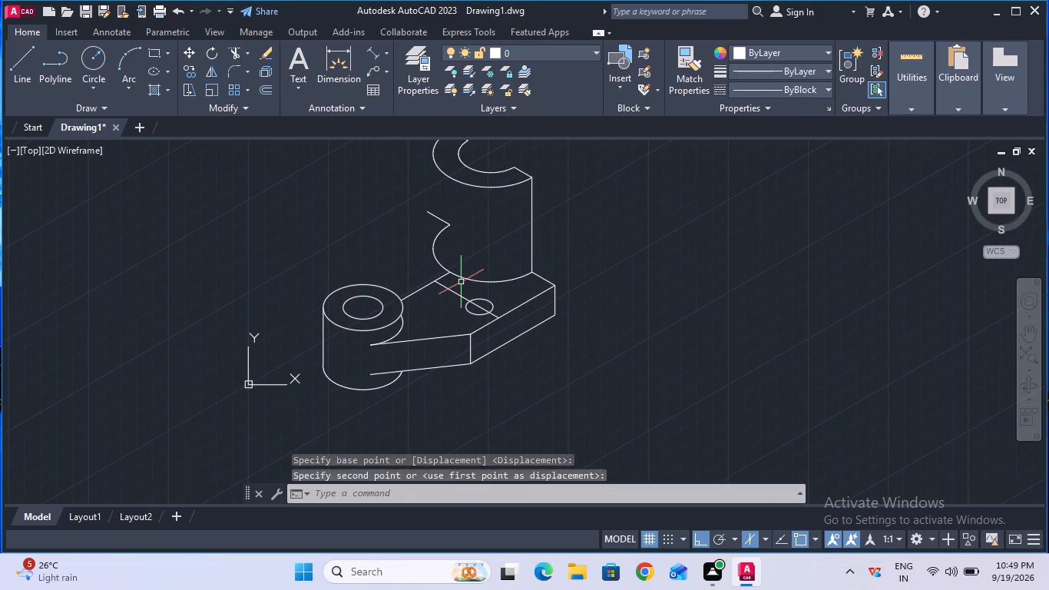
Draw a 64 mm vertical line upward from where the base's back edge meets the half-cylinder's lower arc.
scroll(461, 282, "down", 2, "ctrl")
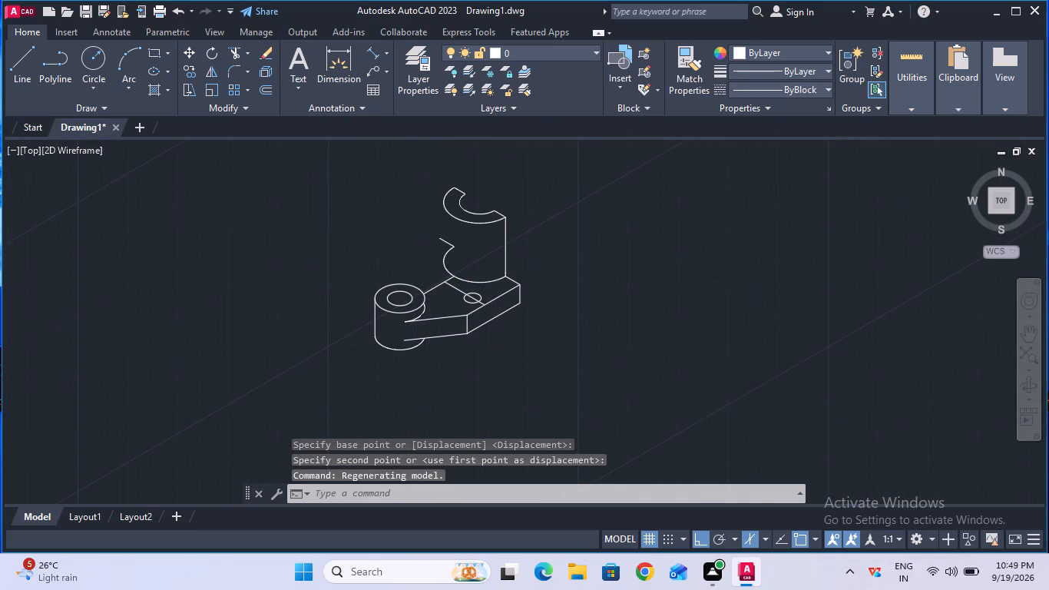
scroll(461, 282, "up", 2, "ctrl")
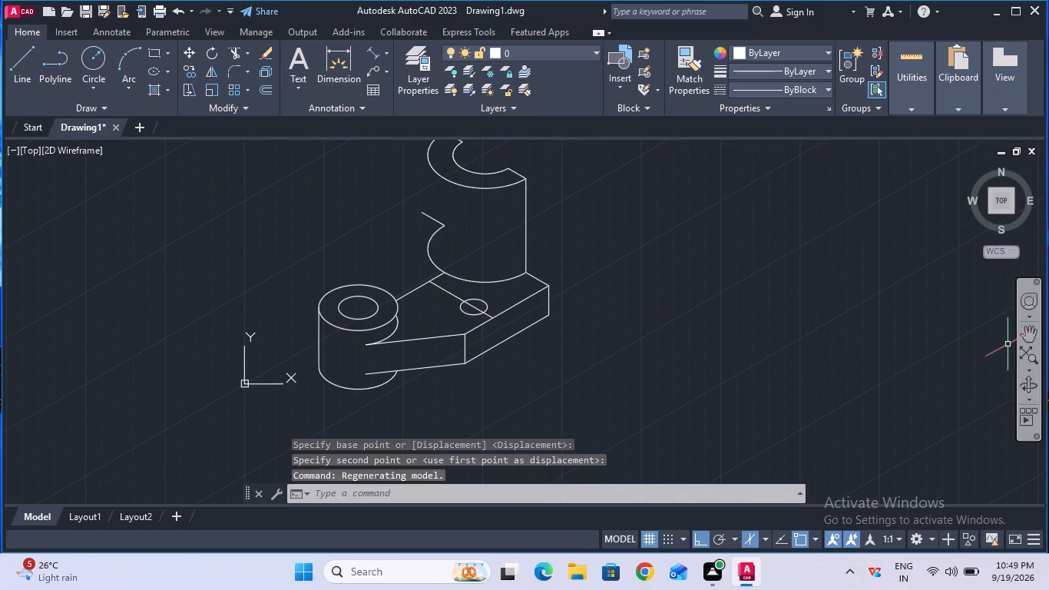
left_click(1026, 340)
left_click_drag(741, 300, 748, 380)
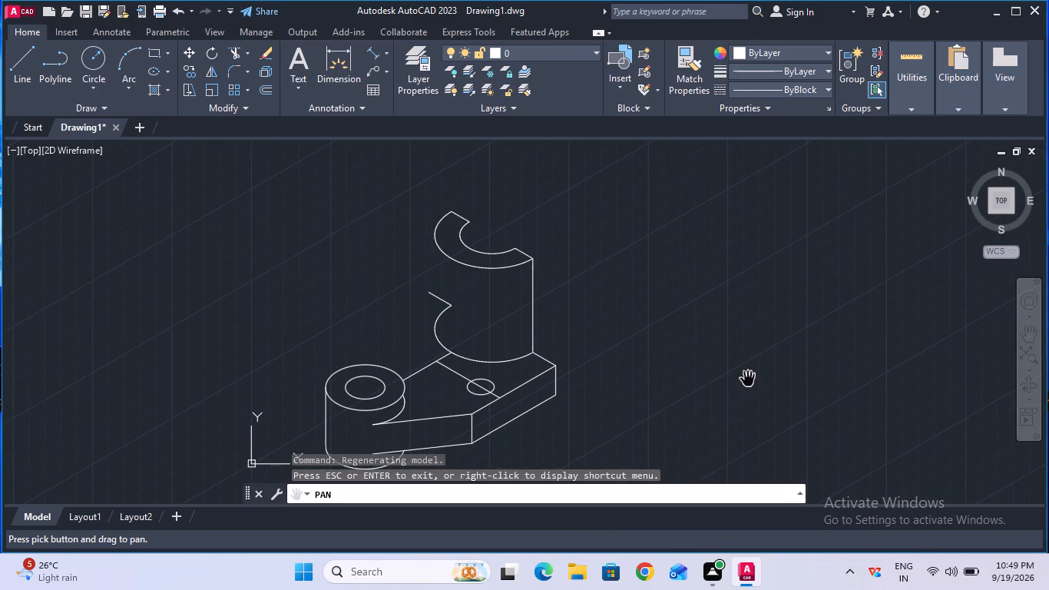
key("Escape")
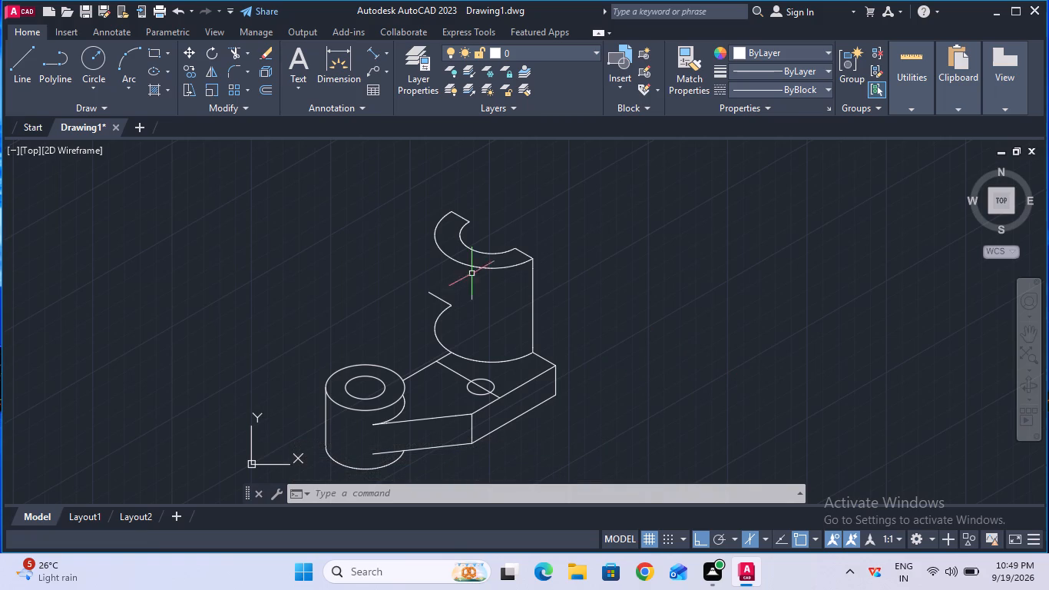
left_click(28, 68)
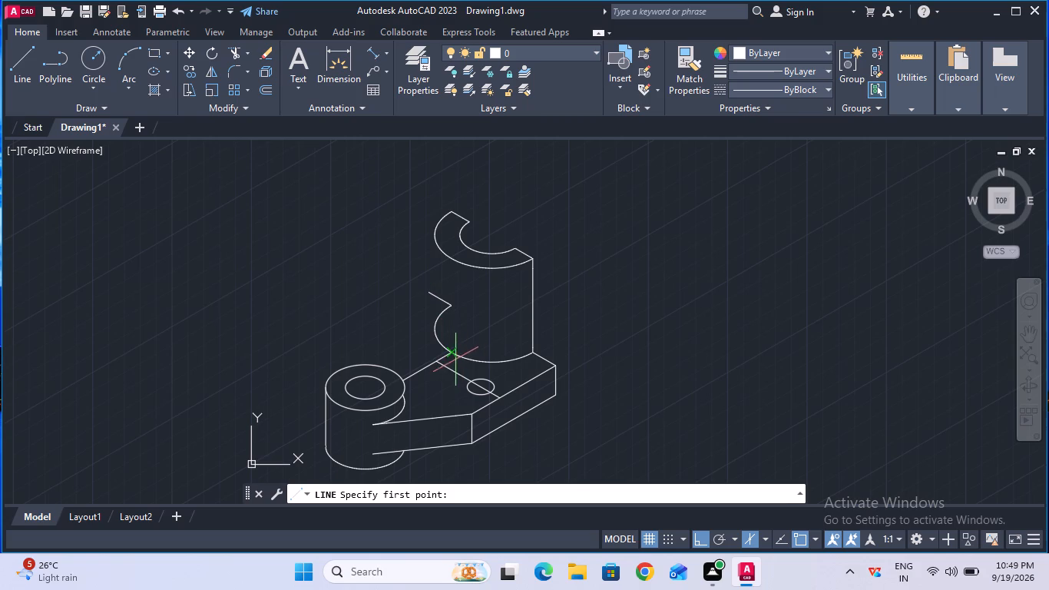
left_click(451, 354)
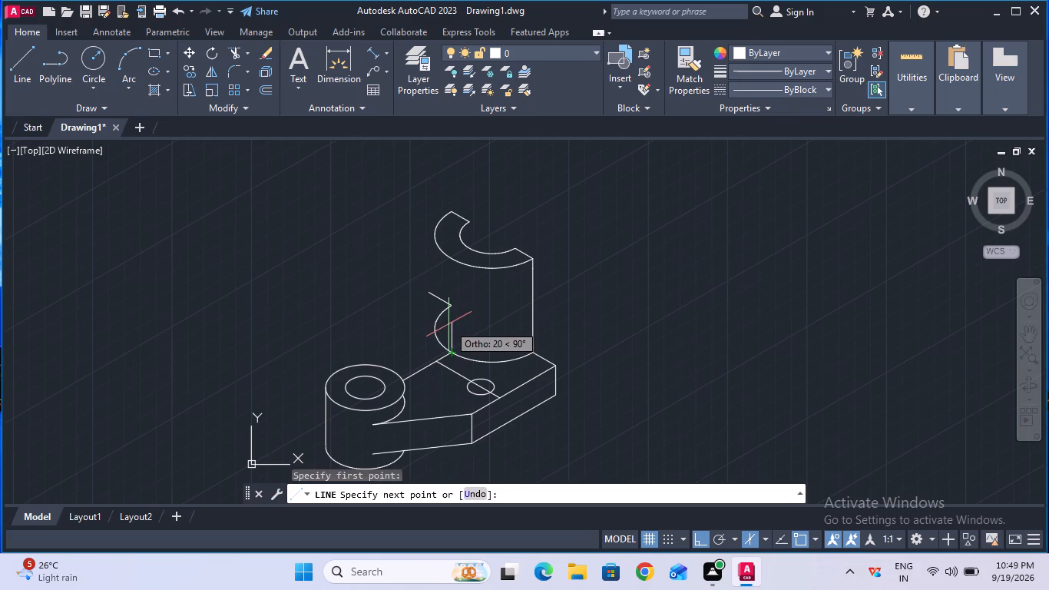
type("64")
key("Return")
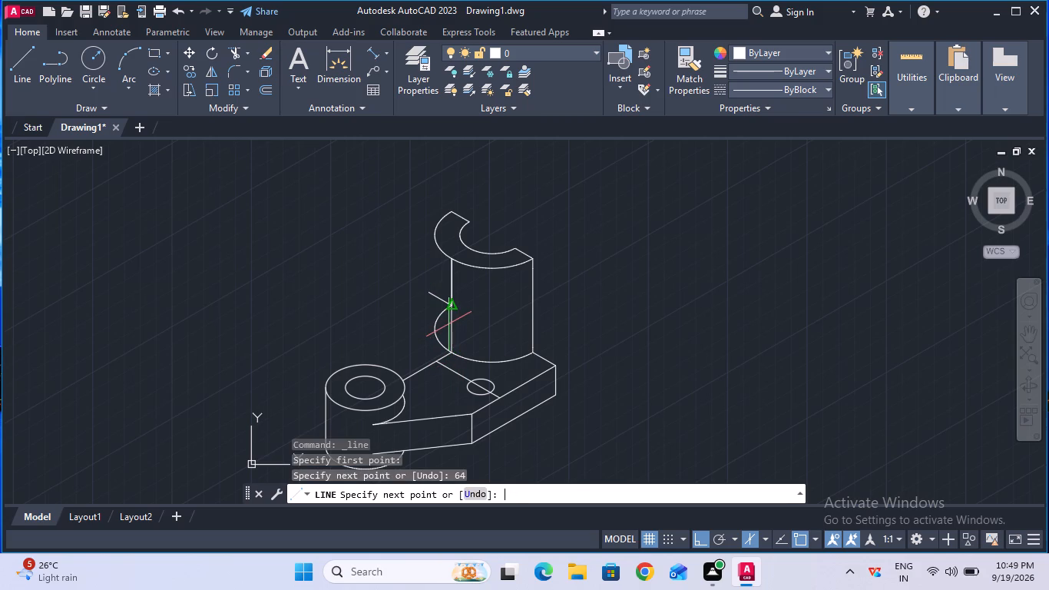
key("Escape")
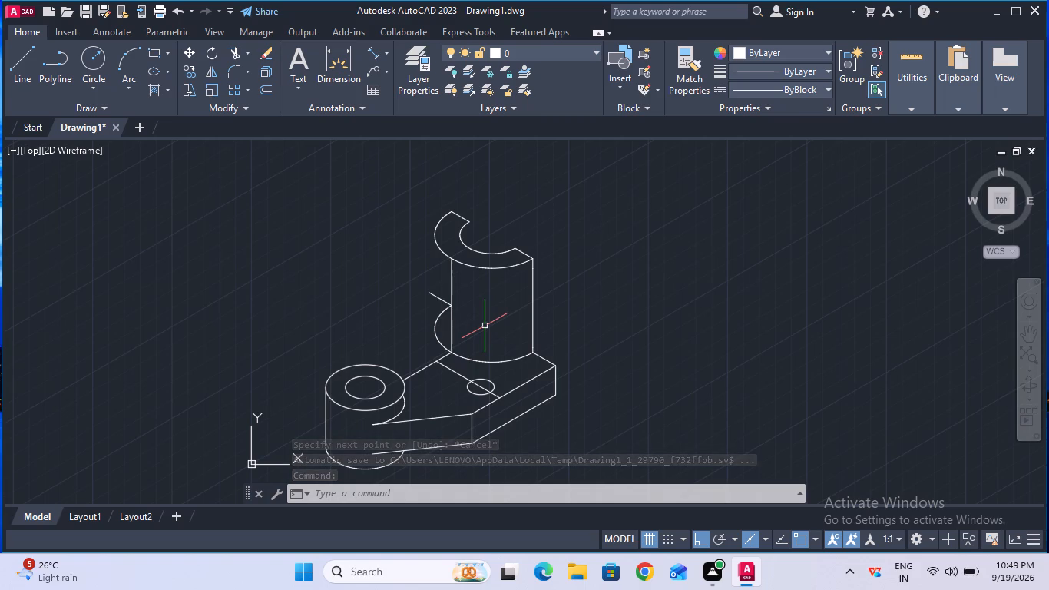
With Ortho off, draw a sloped line from the upper end of the 64 mm vertical line to the boss's top outer isocircle.
key("F8")
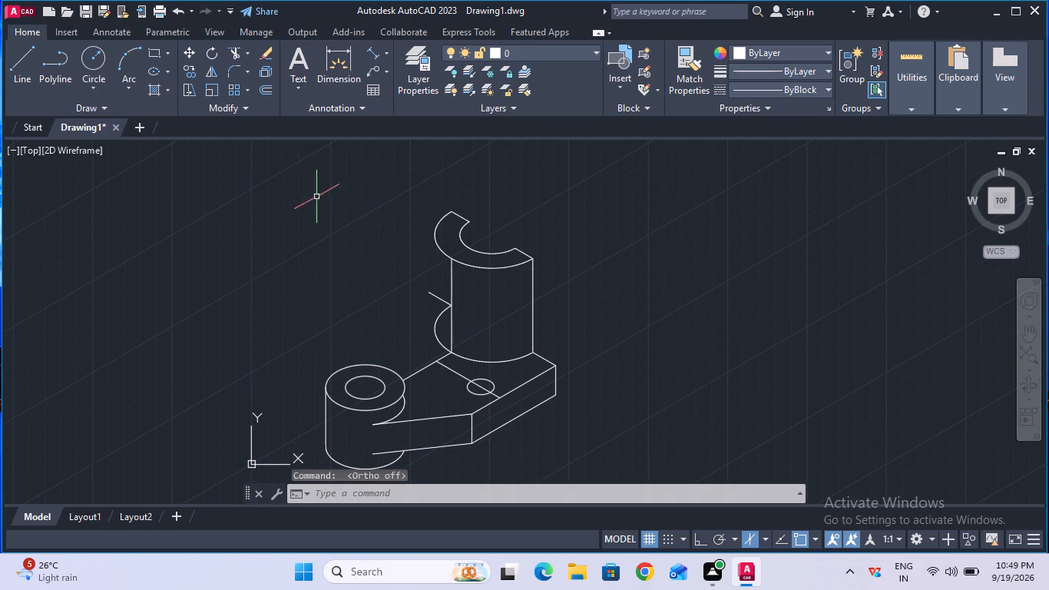
left_click(33, 56)
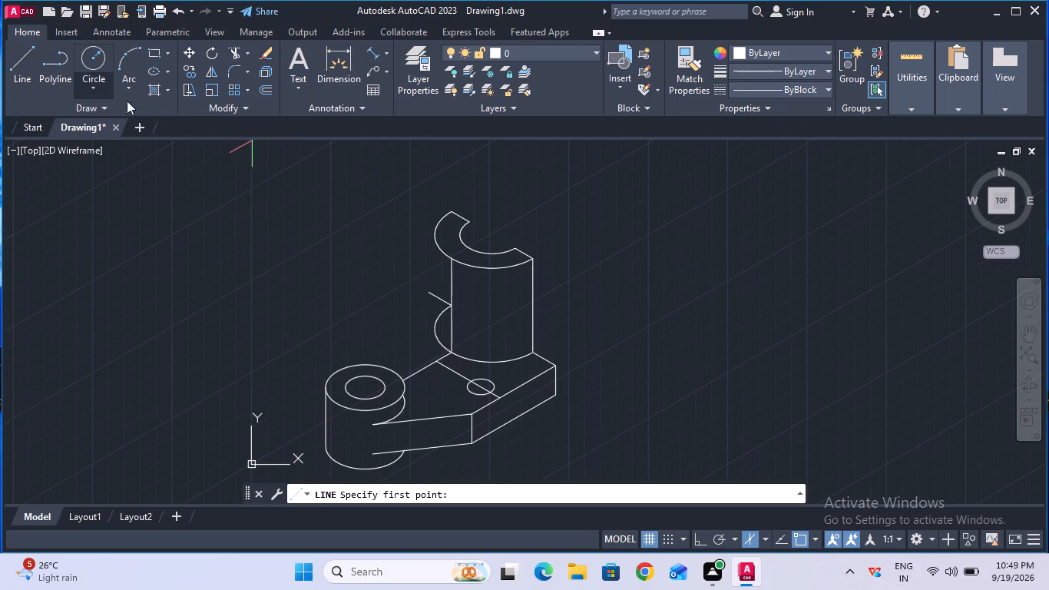
left_click(452, 258)
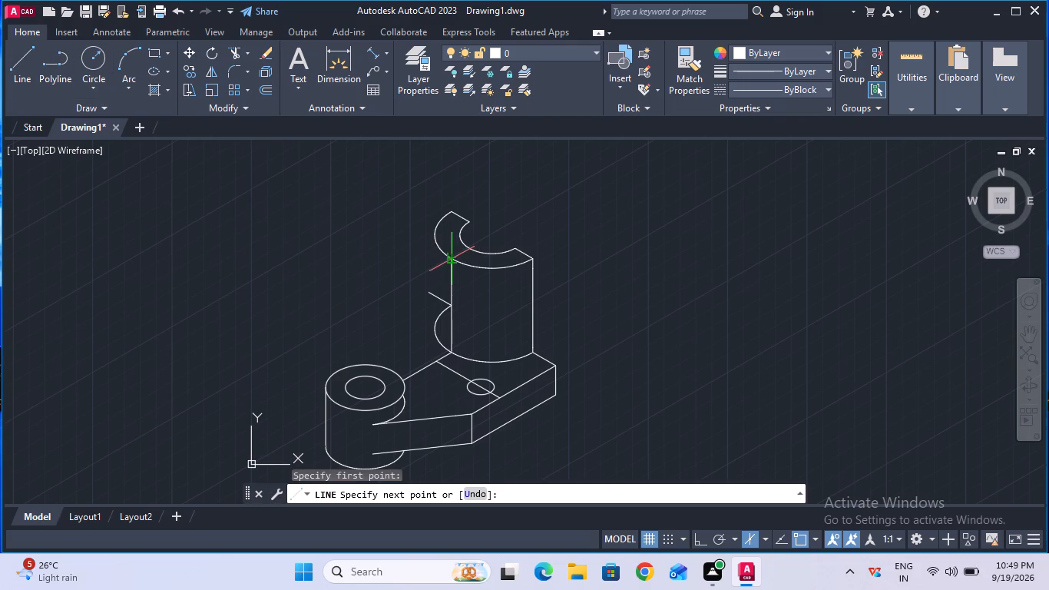
left_click(392, 375)
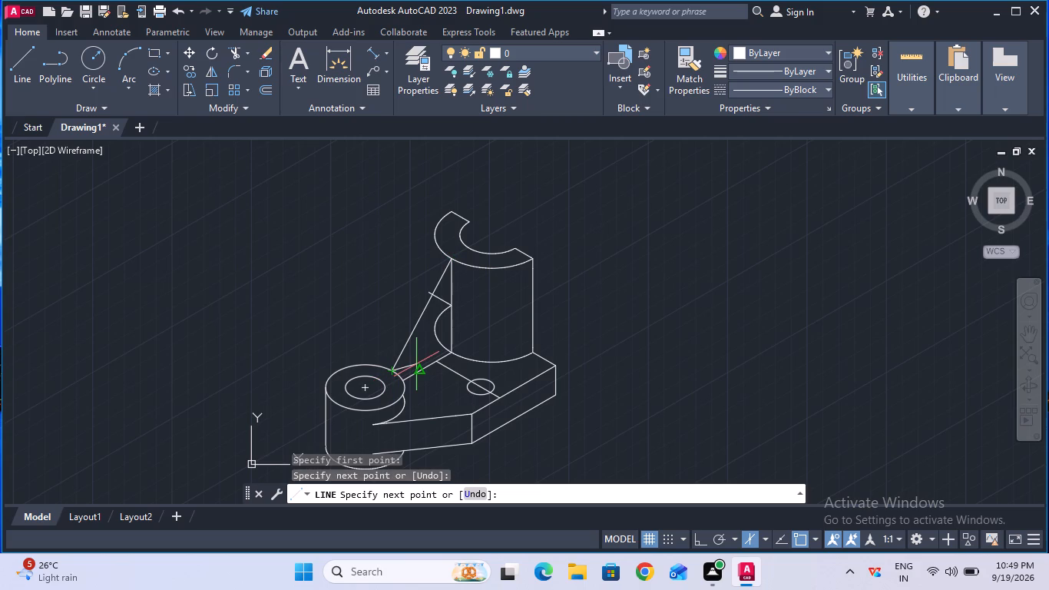
key("Escape")
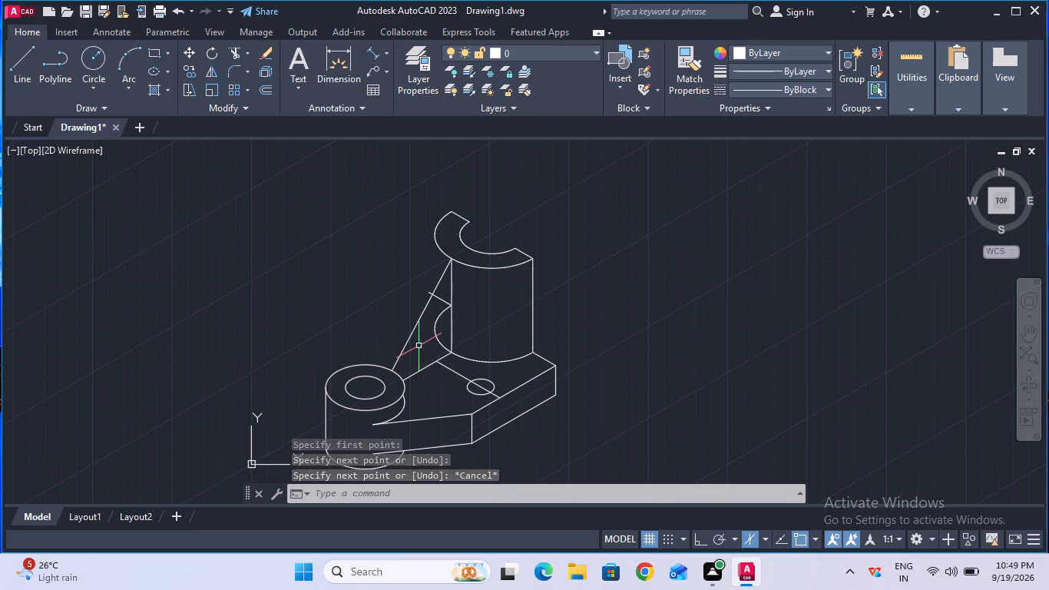
Trim the half-cylinder's lower arc outside the 64 mm vertical line and the short slanted line crossing the sloped edge.
left_click(235, 57)
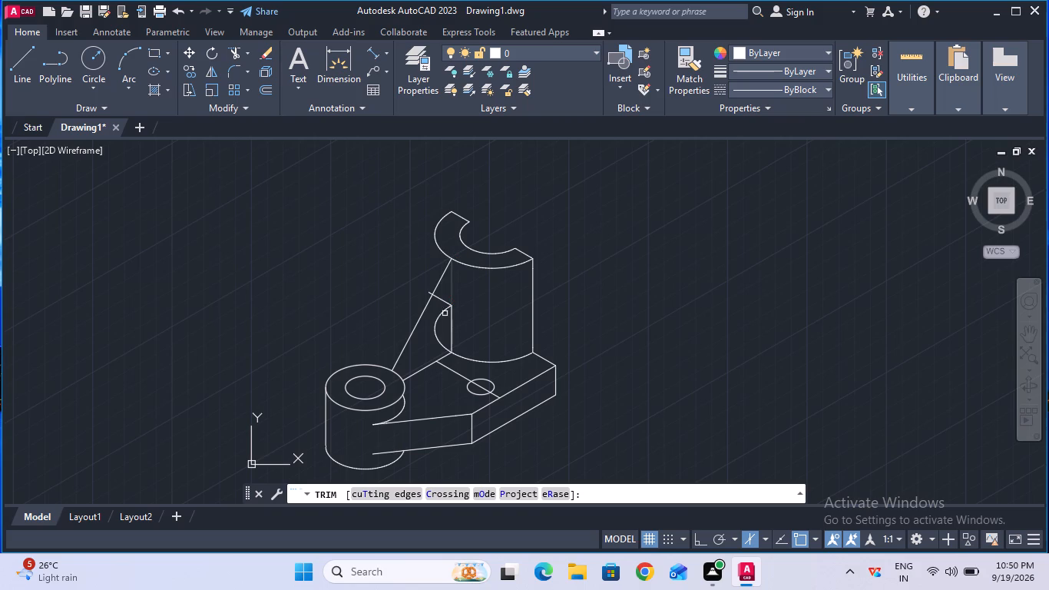
left_click(436, 337)
left_click(442, 297)
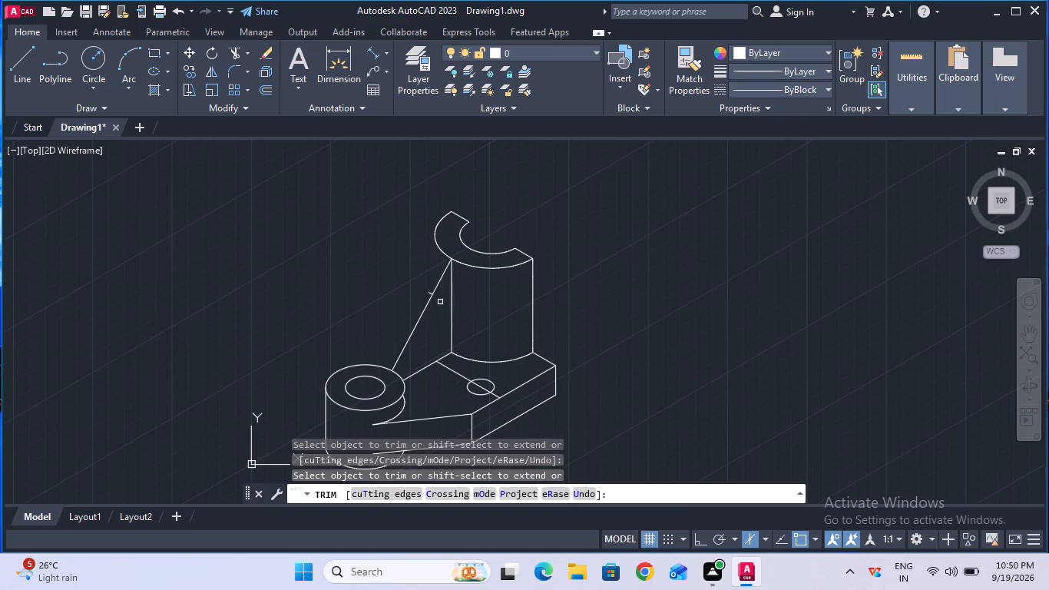
key("Escape")
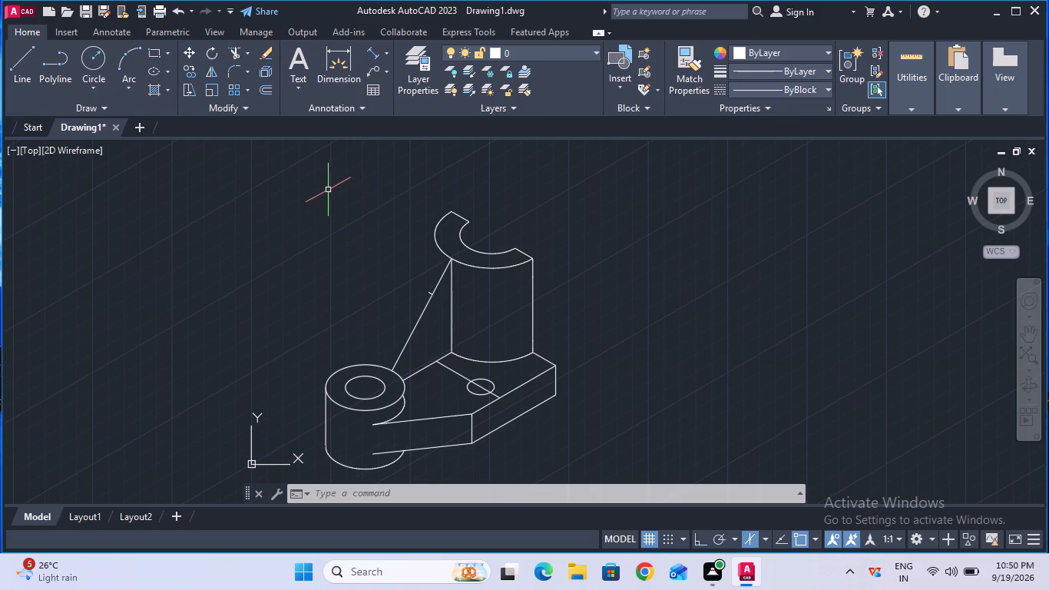
left_click(232, 58)
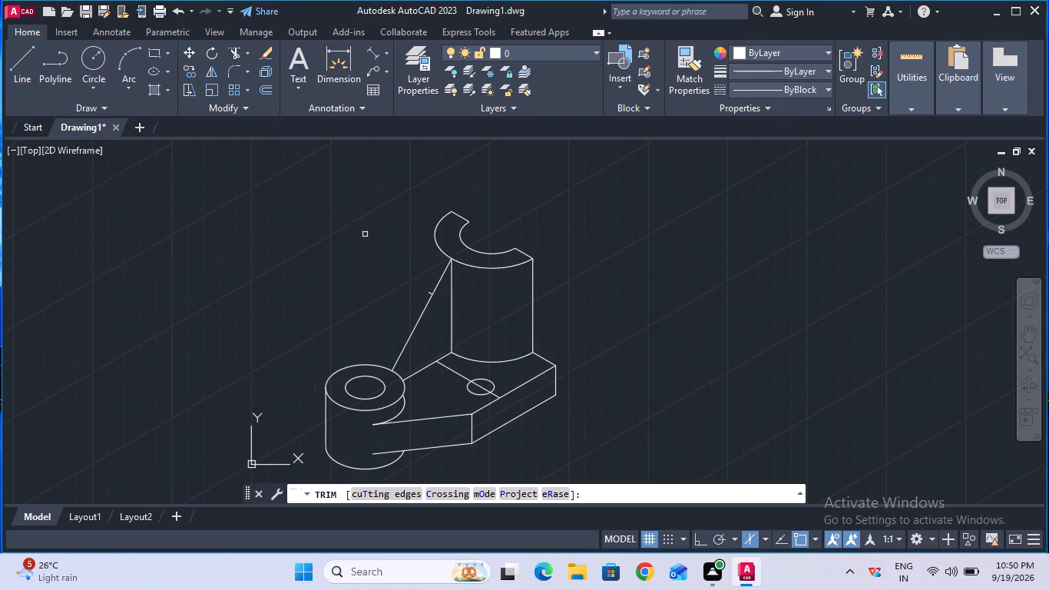
left_click(428, 292)
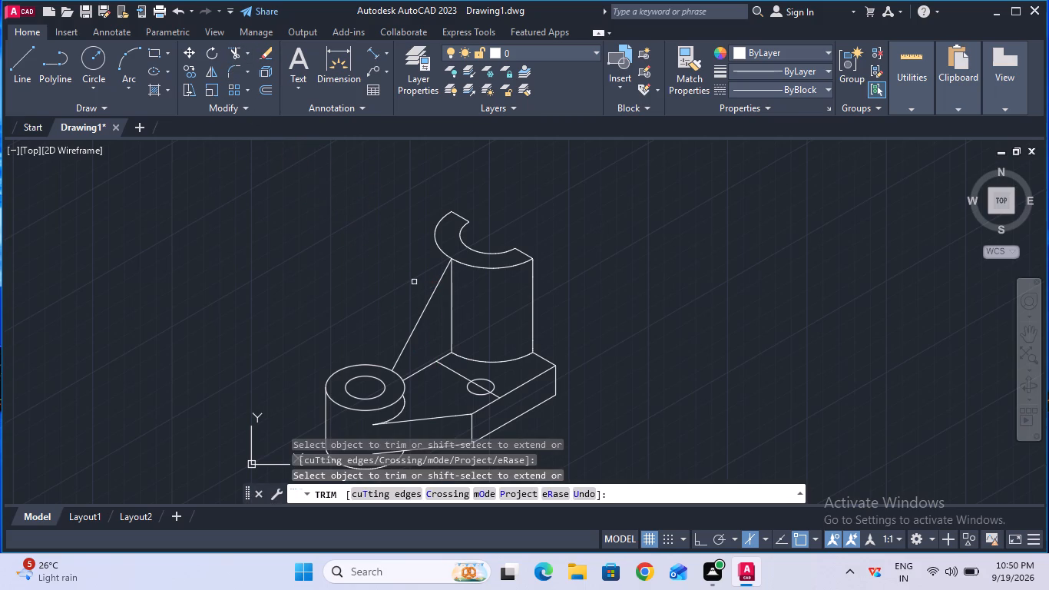
key("Escape")
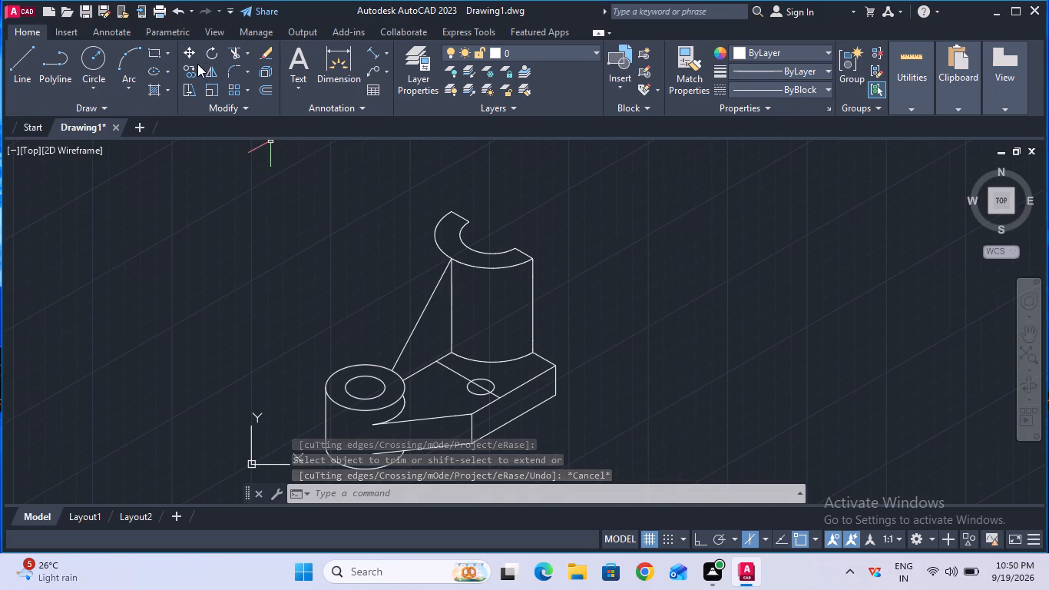
Copy the sloped rib line 10 mm up and away from the half-cylinder's vertical edge, roughly square to its slope.
left_click(190, 65)
left_click(428, 306)
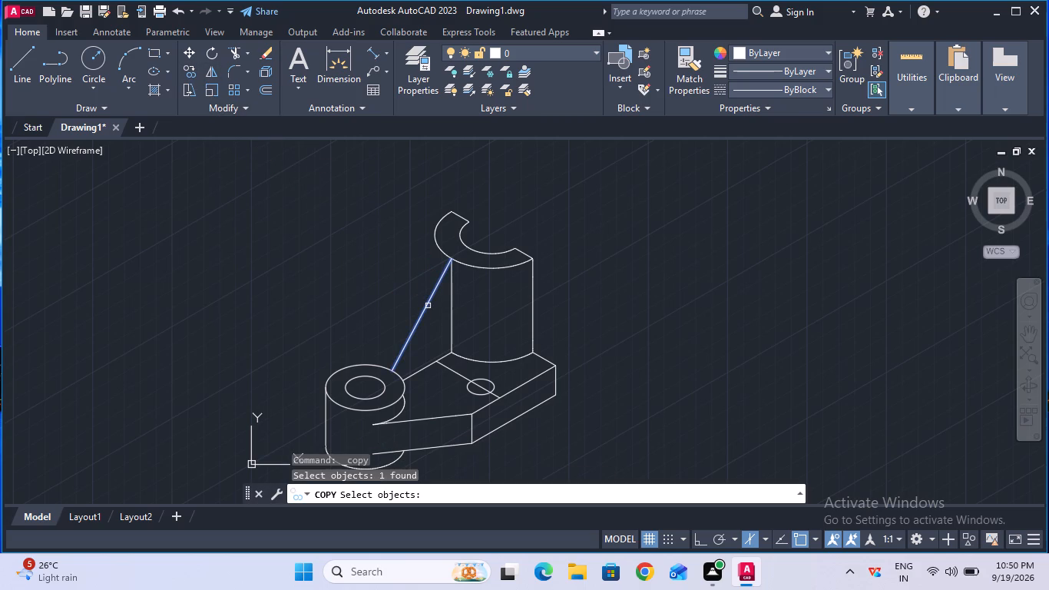
key("Return")
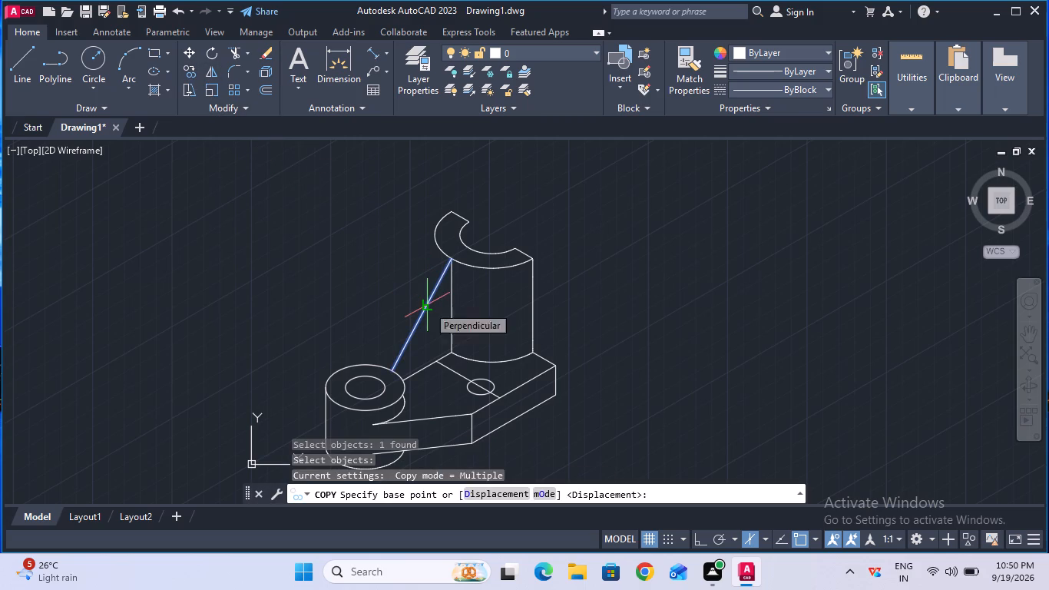
left_click(423, 307)
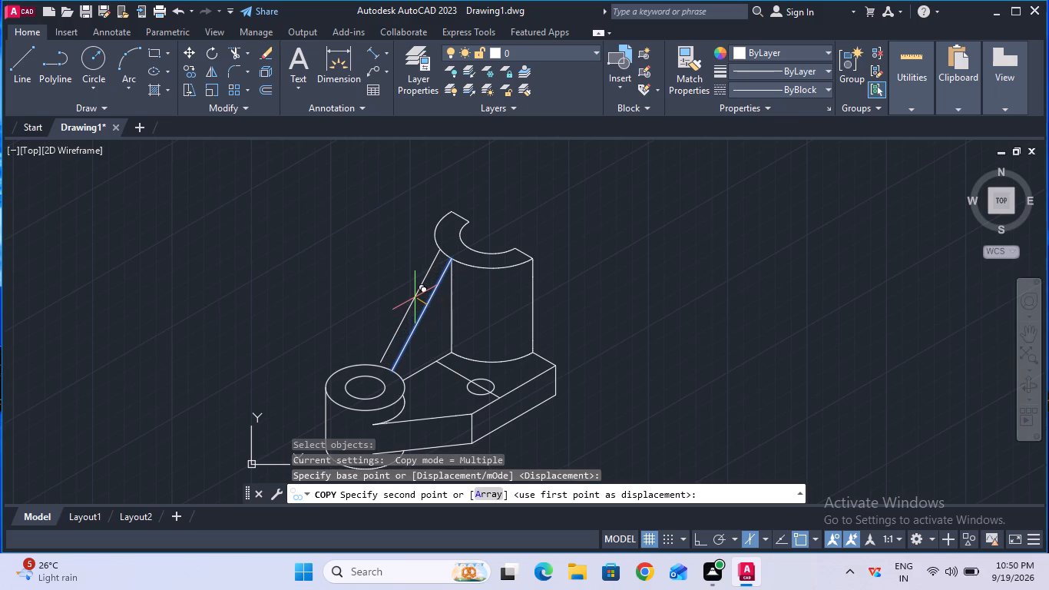
type("10")
key("Return")
key("Escape")
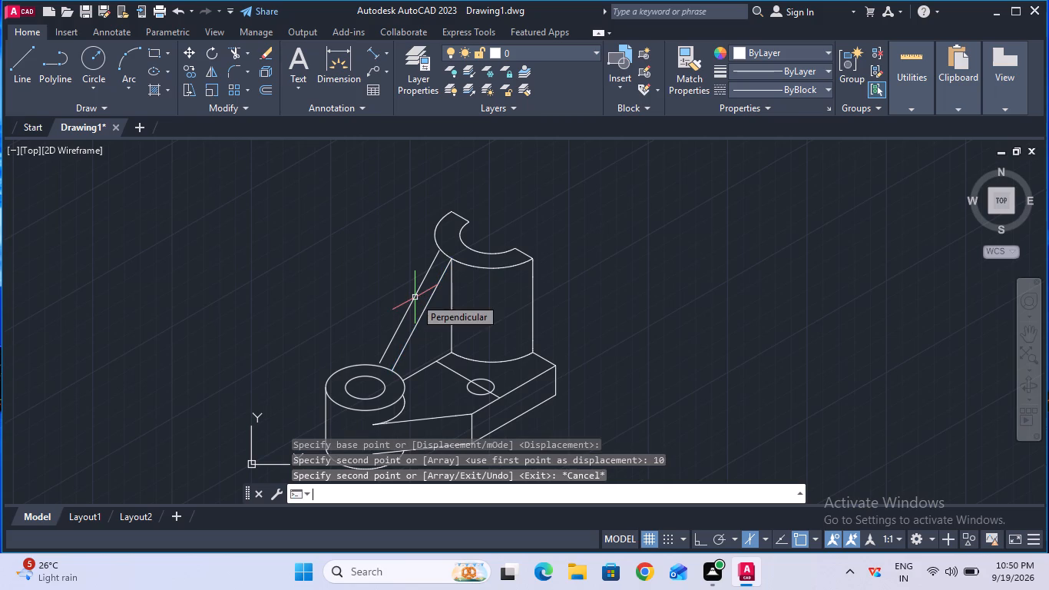
Extend the copied rib line to the boss's top outer isocircle and to the half-cylinder's outer top arc.
left_click(246, 51)
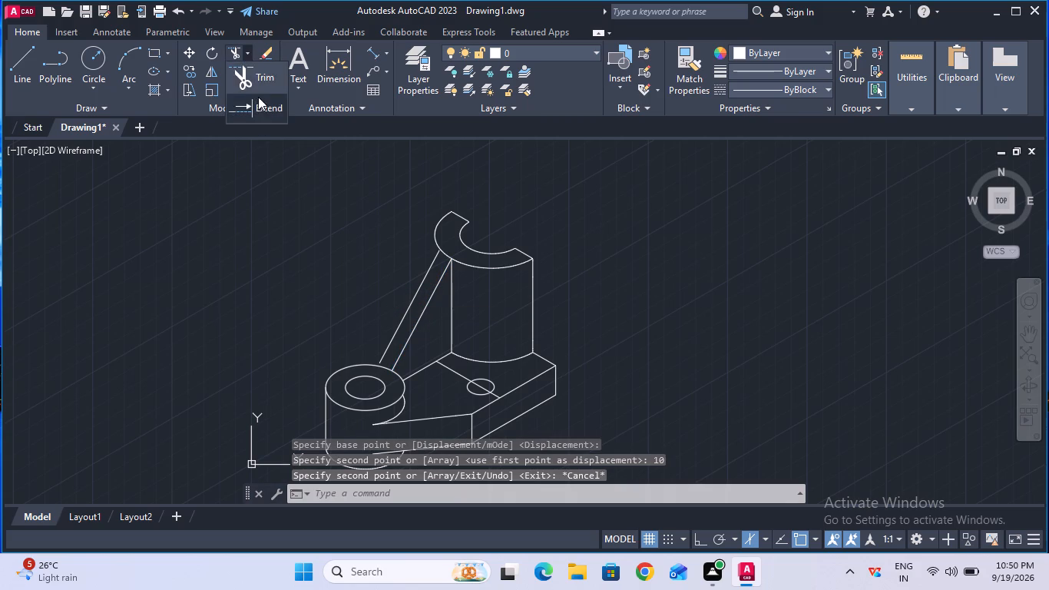
left_click(260, 99)
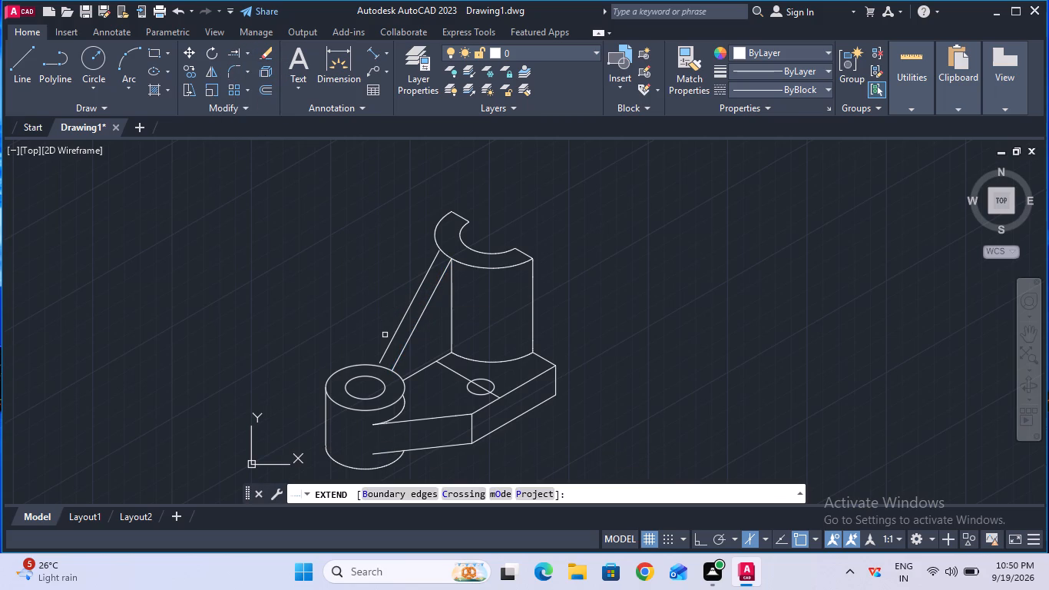
left_click(388, 341)
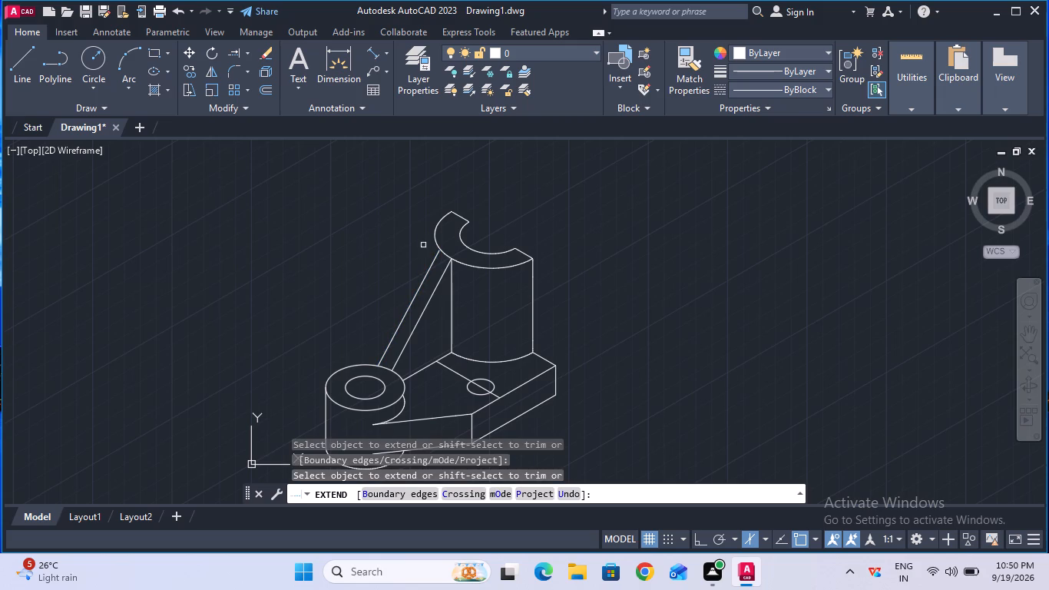
scroll(431, 234, "up", 1, "ctrl")
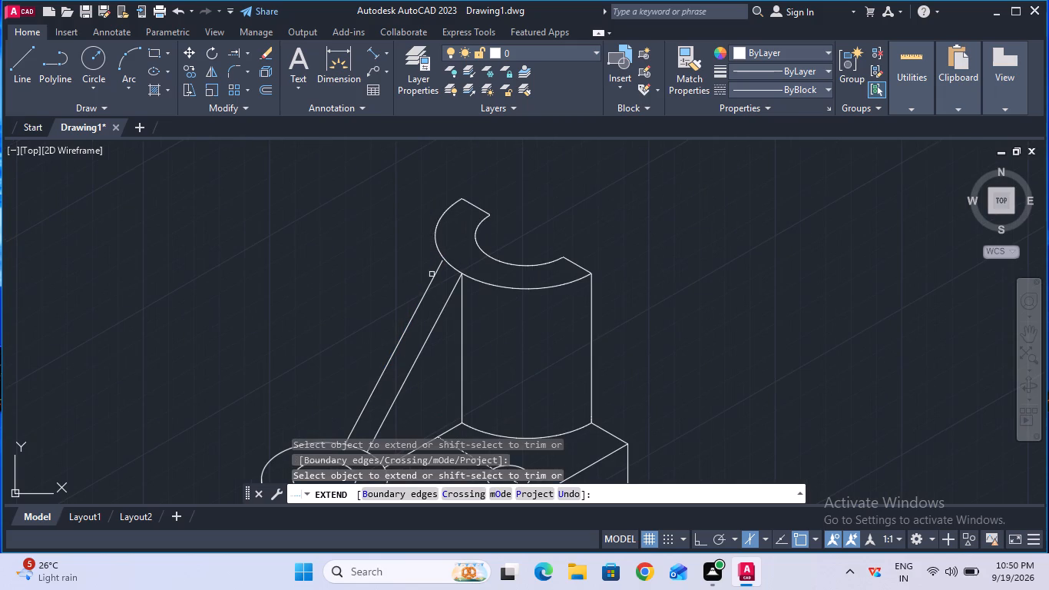
left_click(435, 274)
key("Escape")
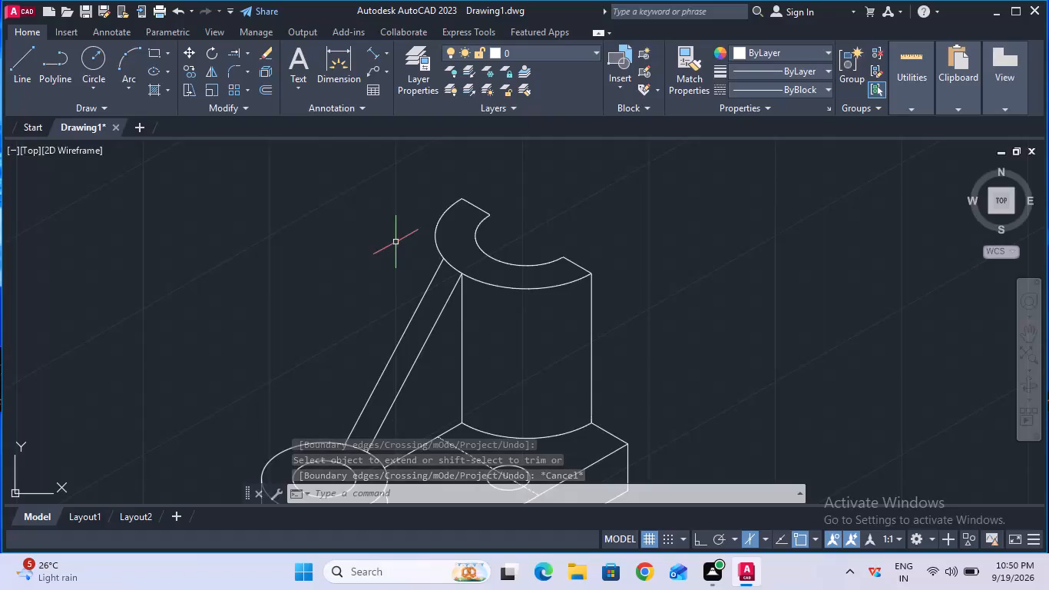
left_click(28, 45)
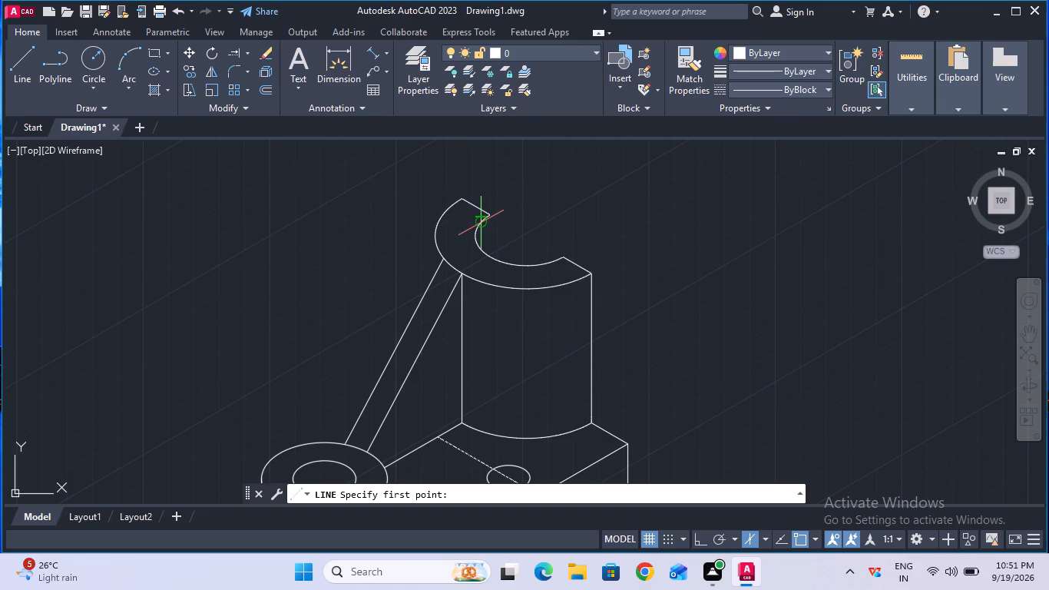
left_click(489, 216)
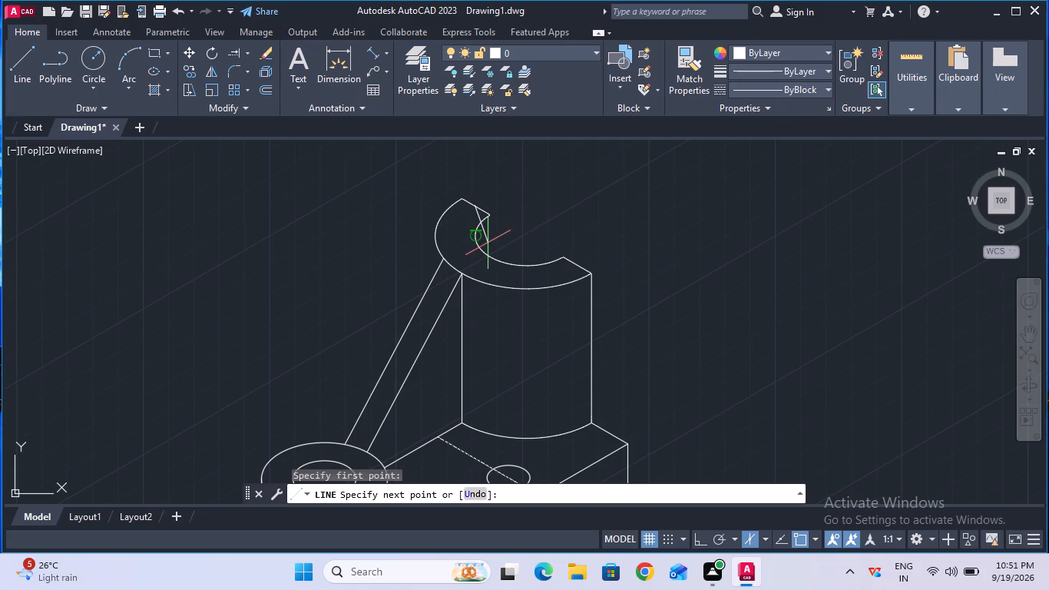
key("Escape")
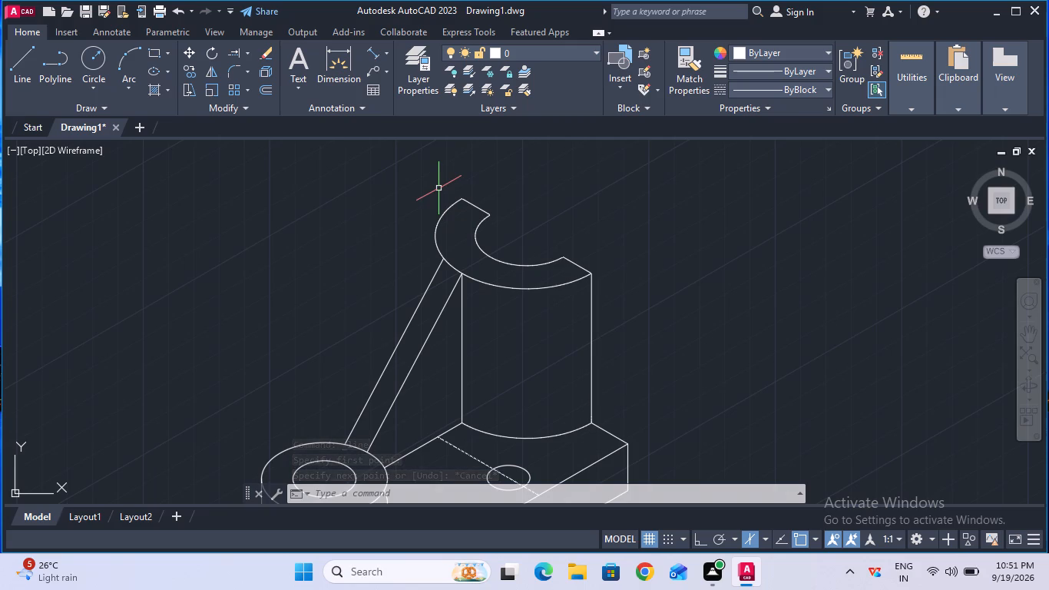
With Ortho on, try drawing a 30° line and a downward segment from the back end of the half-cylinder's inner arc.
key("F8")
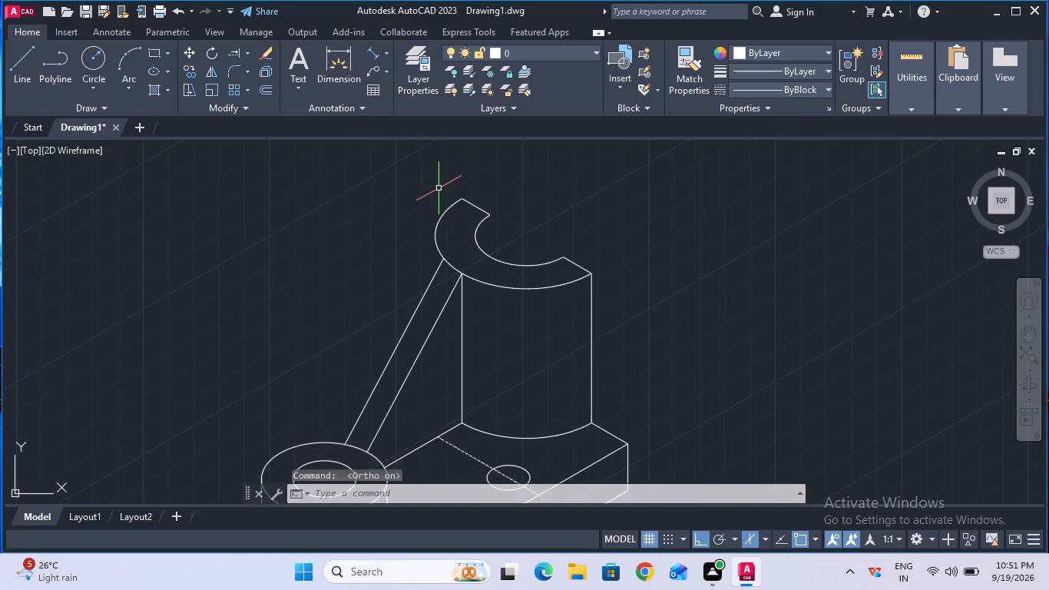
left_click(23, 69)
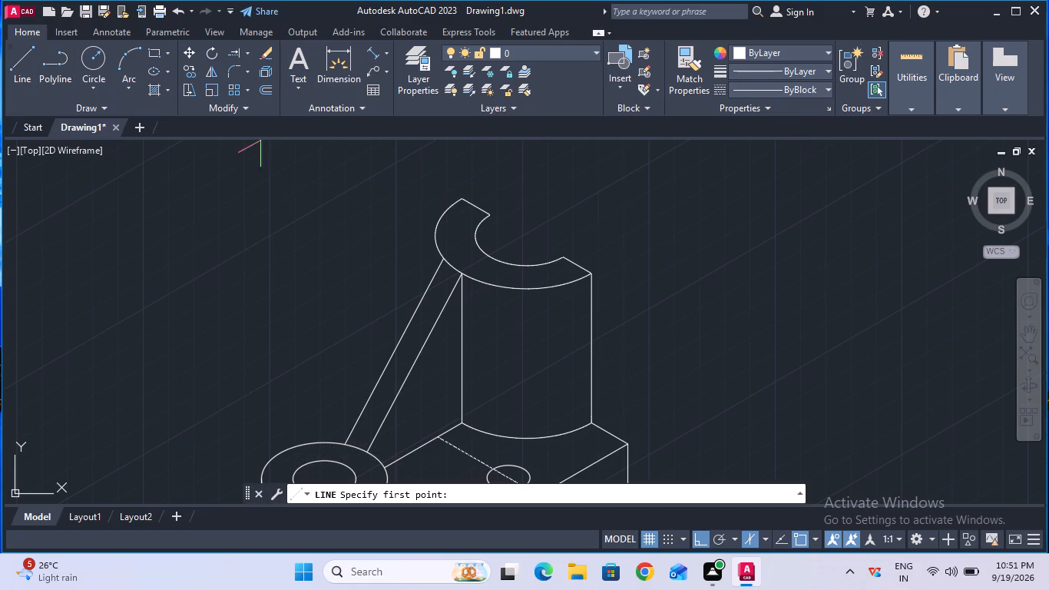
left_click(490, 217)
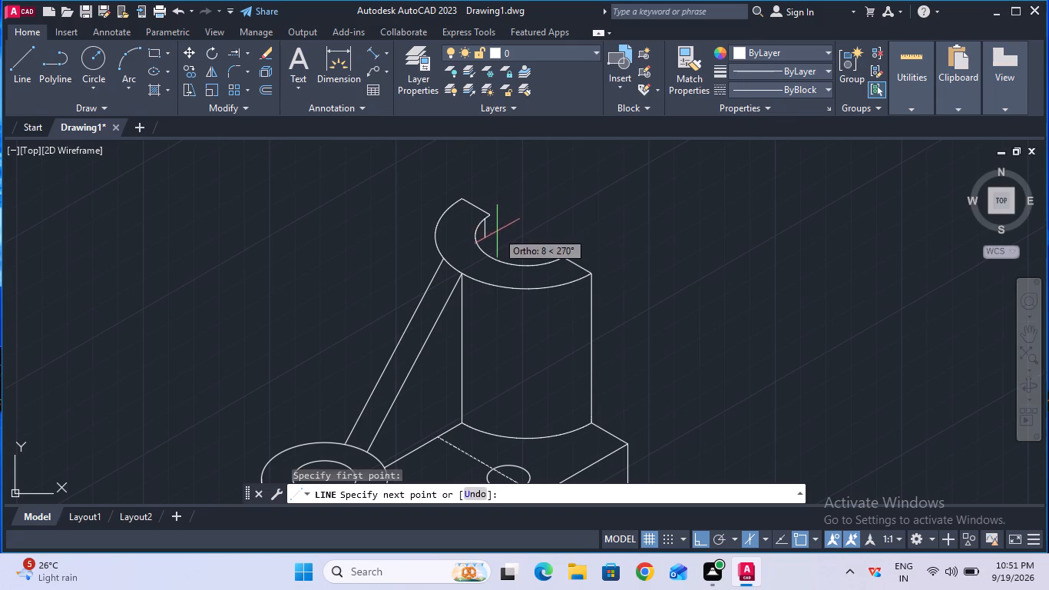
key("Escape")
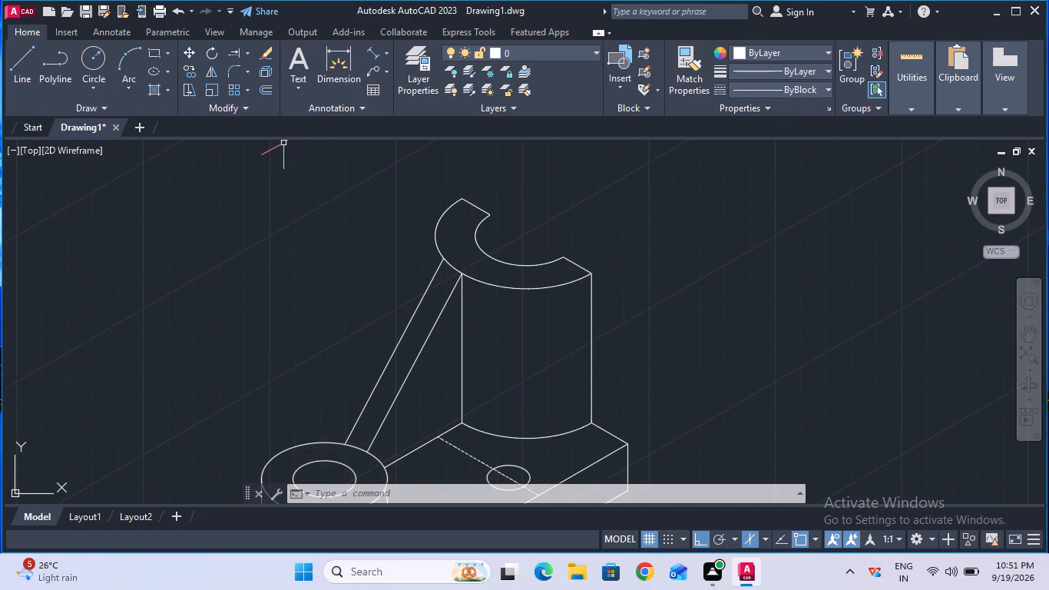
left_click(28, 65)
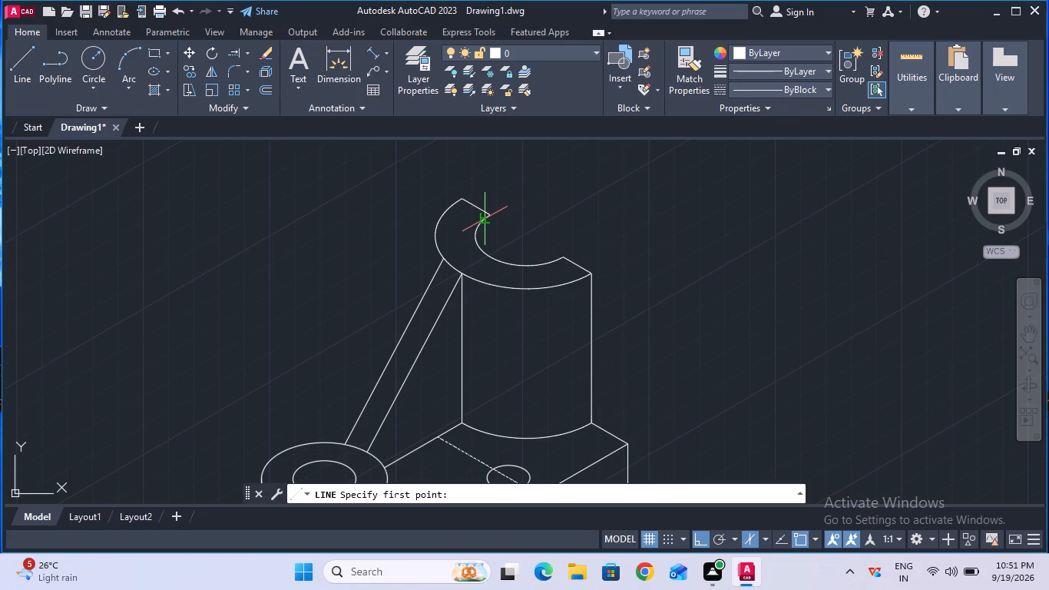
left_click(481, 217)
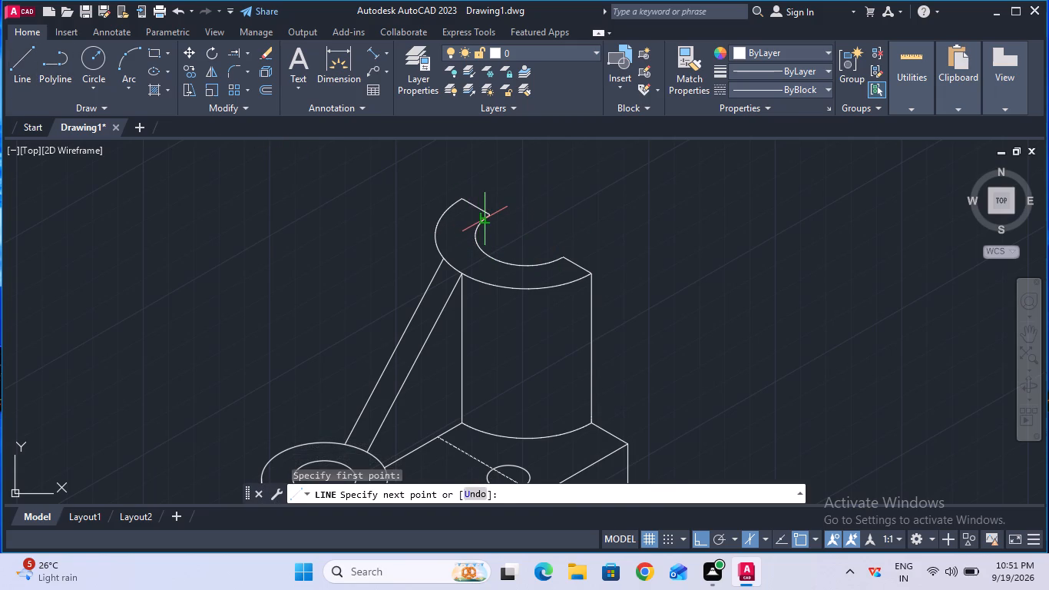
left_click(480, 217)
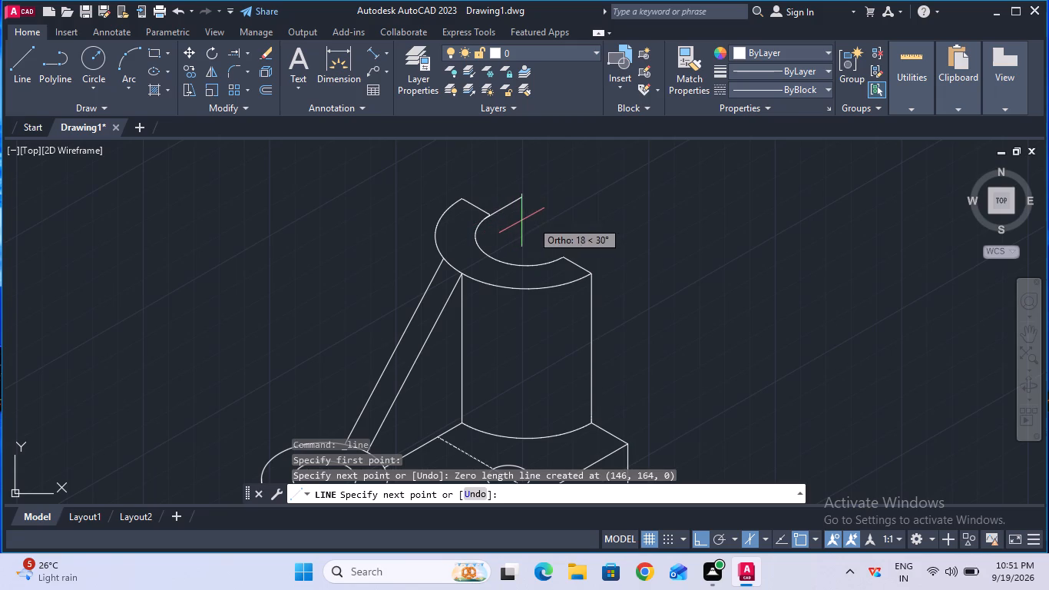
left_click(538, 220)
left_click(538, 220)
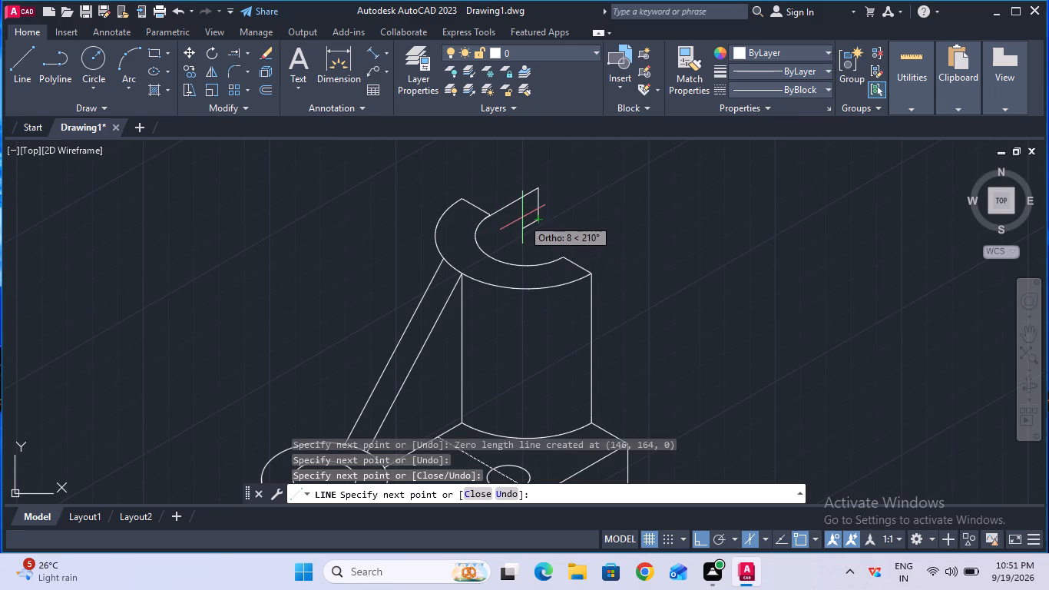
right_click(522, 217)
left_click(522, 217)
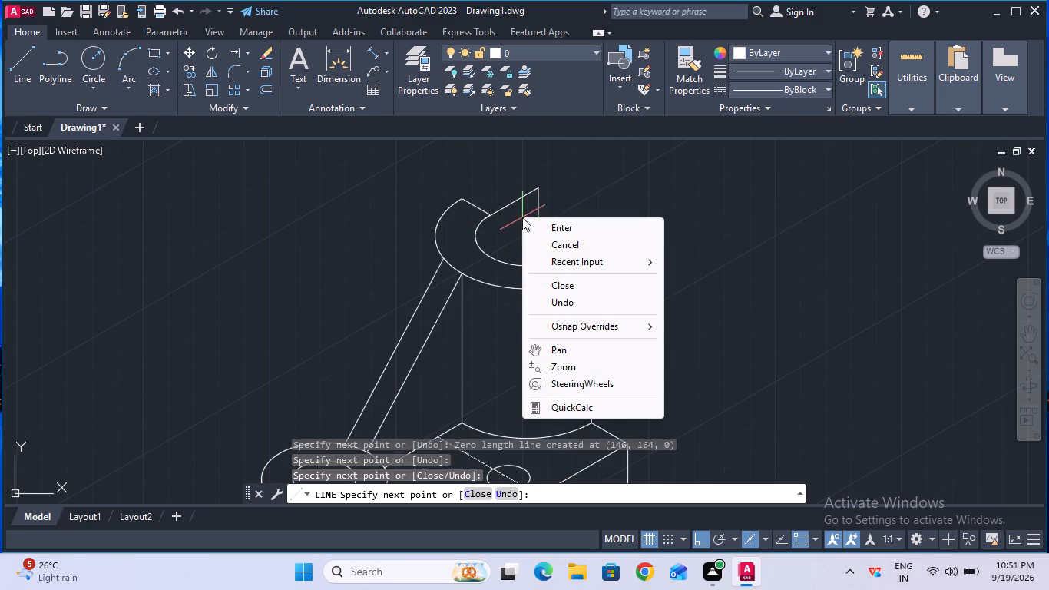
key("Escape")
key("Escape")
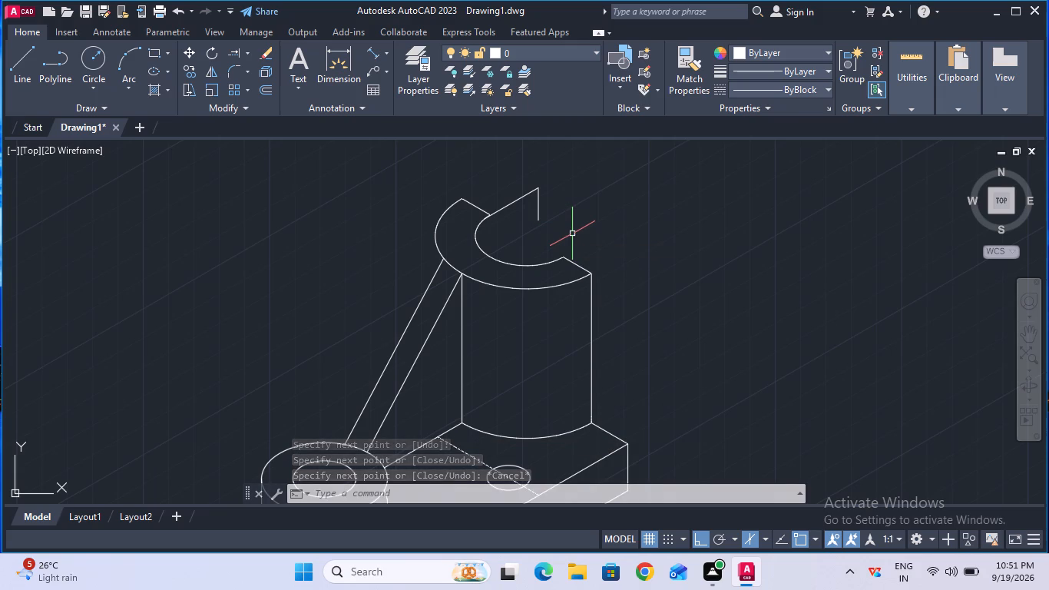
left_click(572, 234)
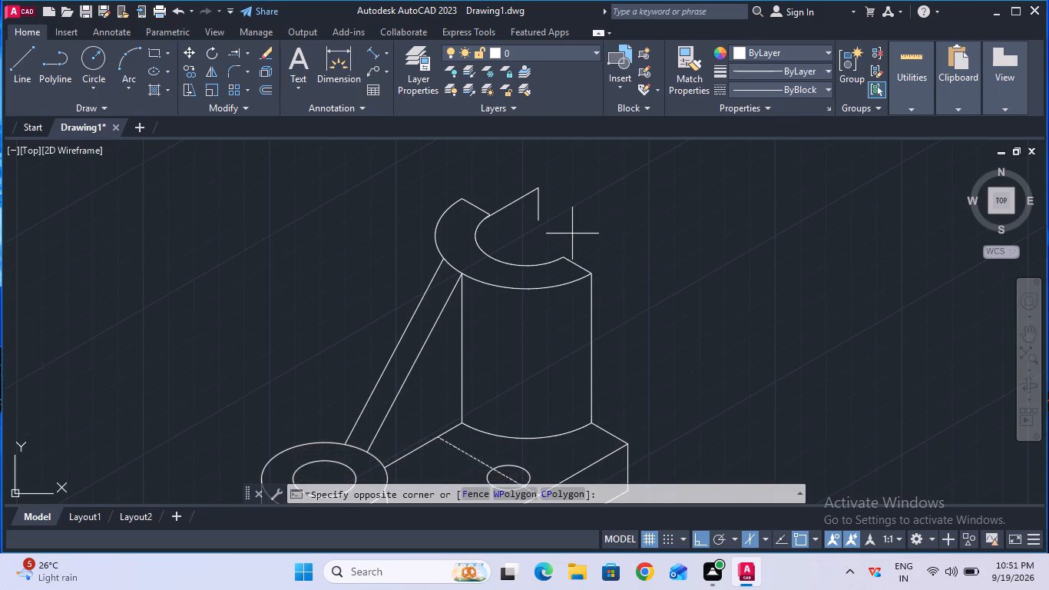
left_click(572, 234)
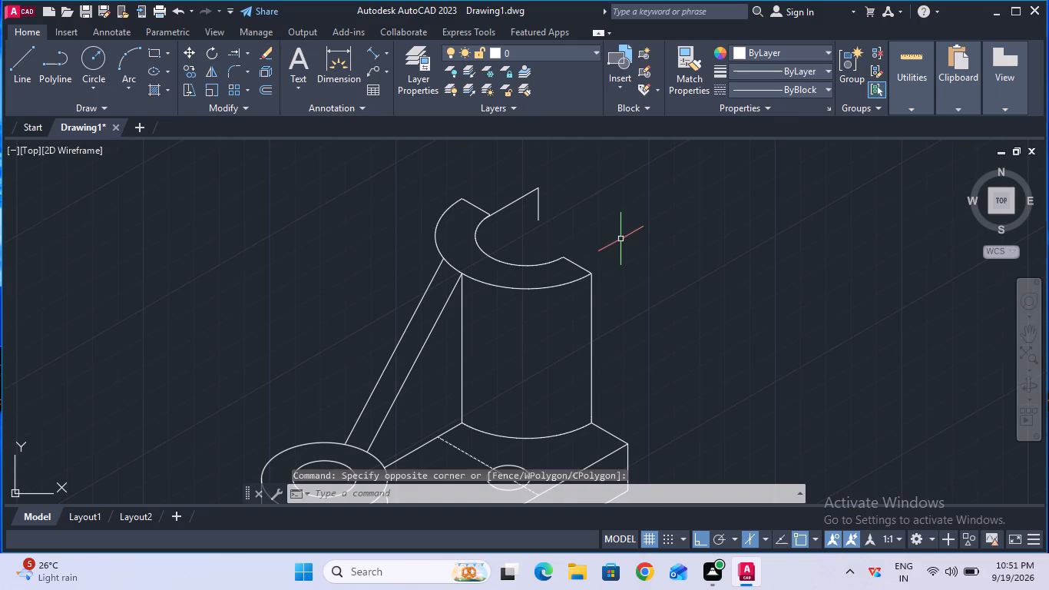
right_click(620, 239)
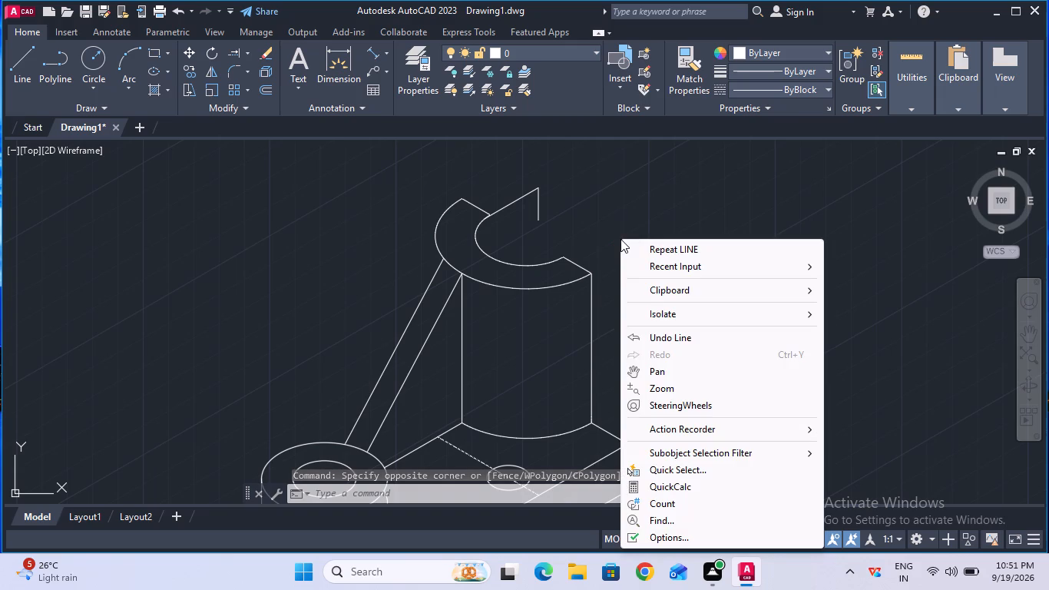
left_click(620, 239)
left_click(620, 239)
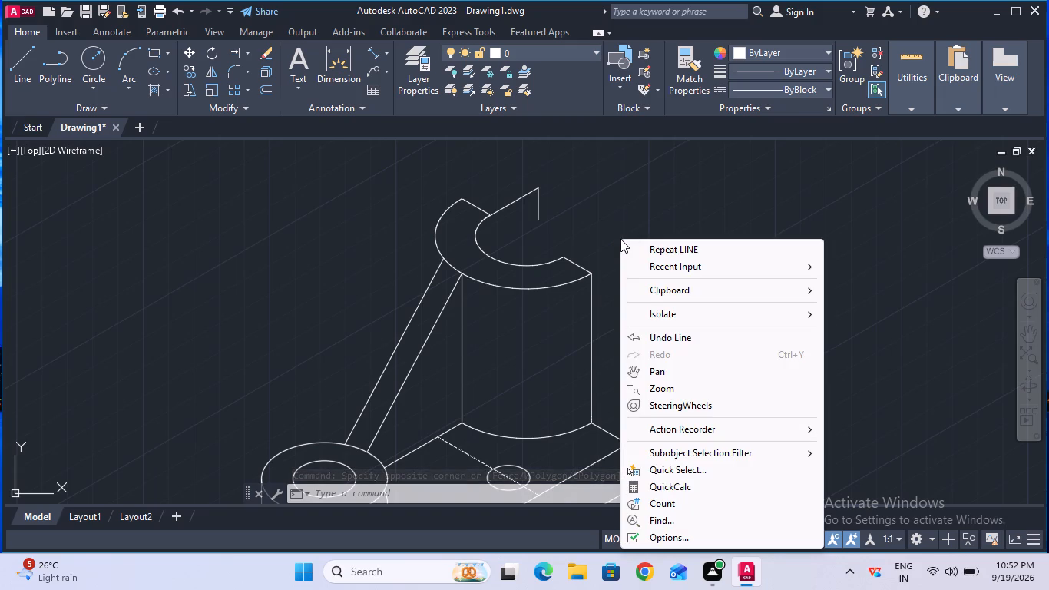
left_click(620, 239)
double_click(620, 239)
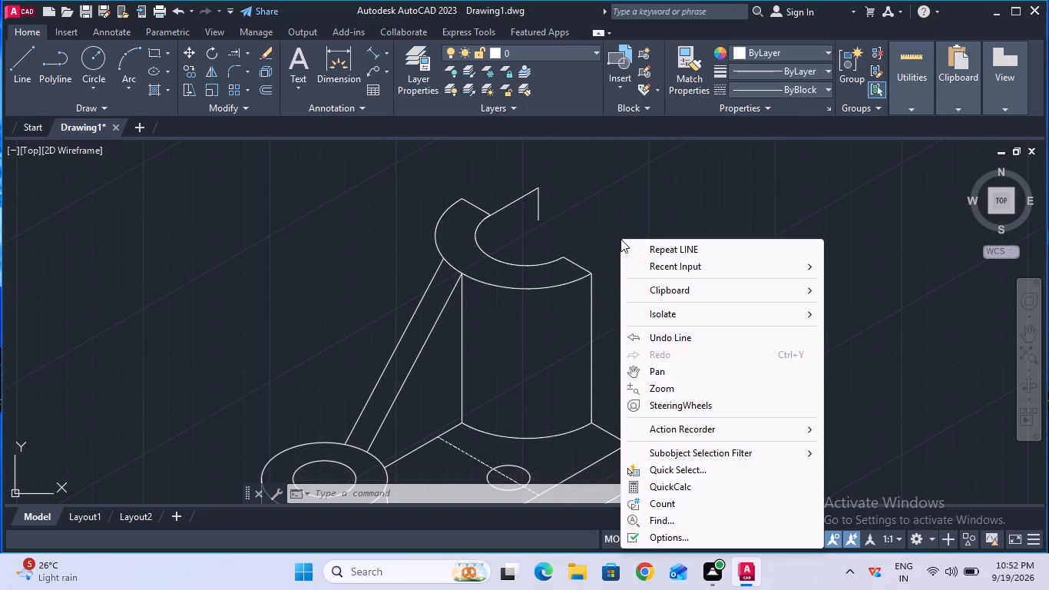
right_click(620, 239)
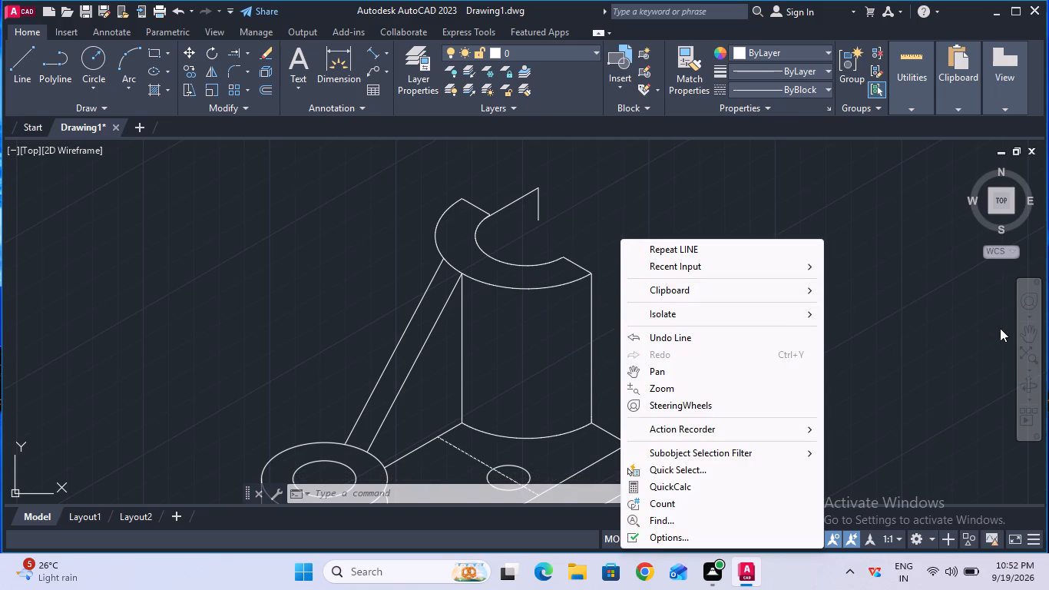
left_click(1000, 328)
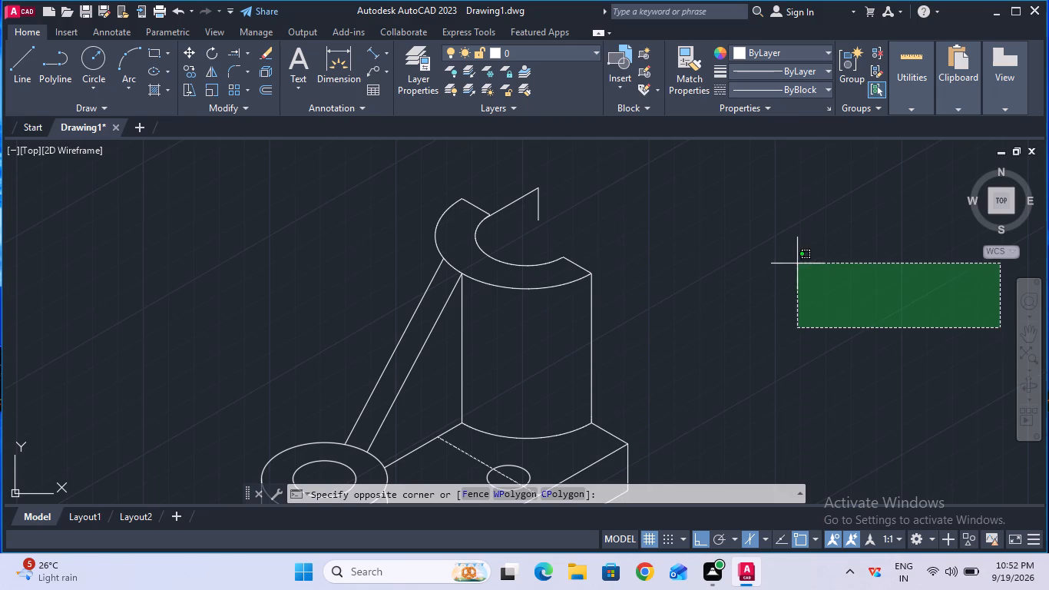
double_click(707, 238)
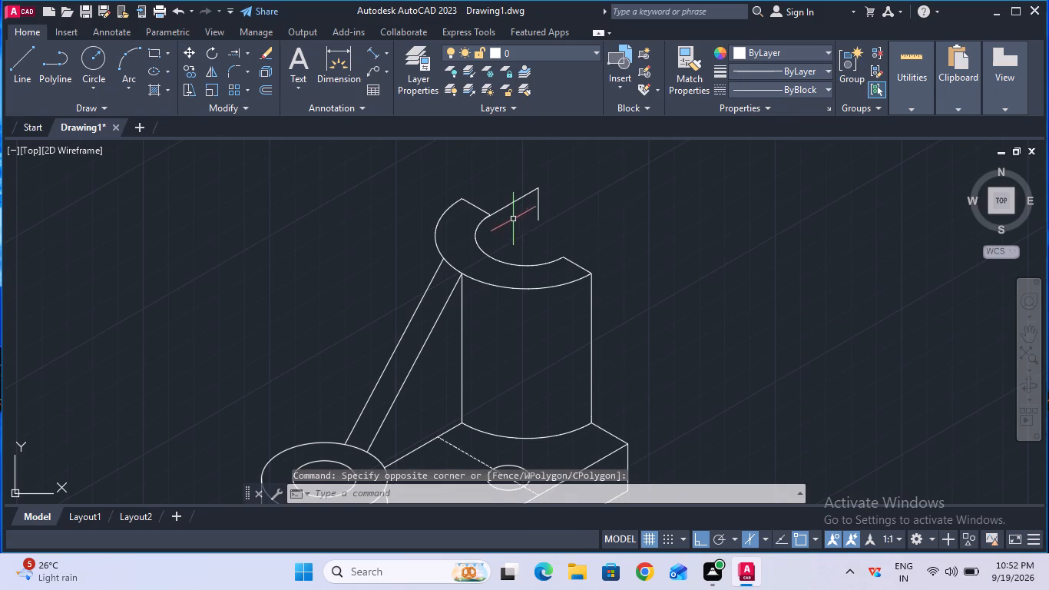
Erase the 30° line and the downward segment drawn from the back end of the half-cylinder's inner arc.
scroll(559, 234, "up", 3, "ctrl")
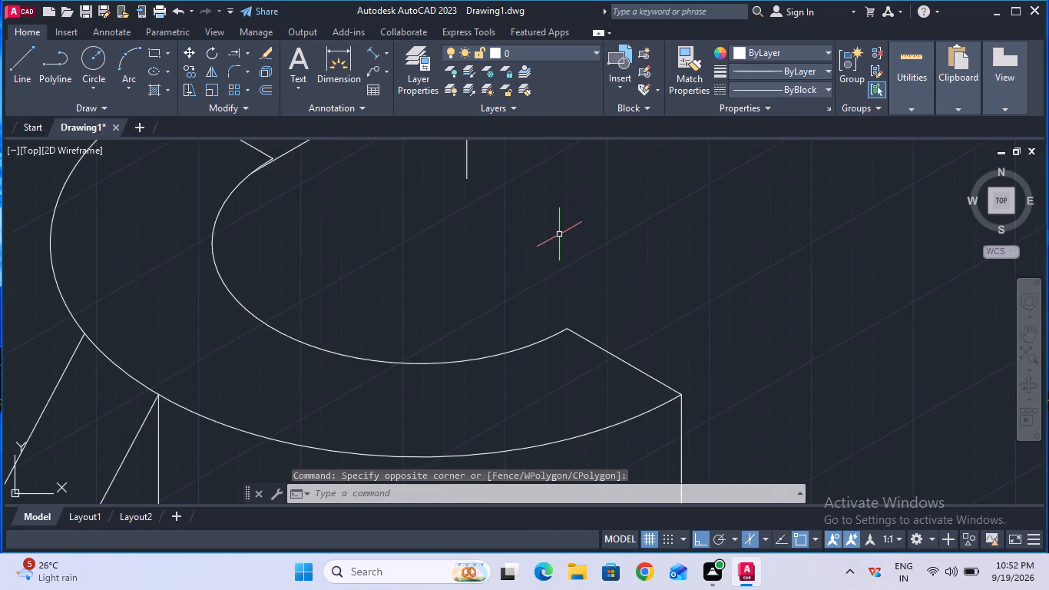
scroll(559, 234, "down", 2, "ctrl")
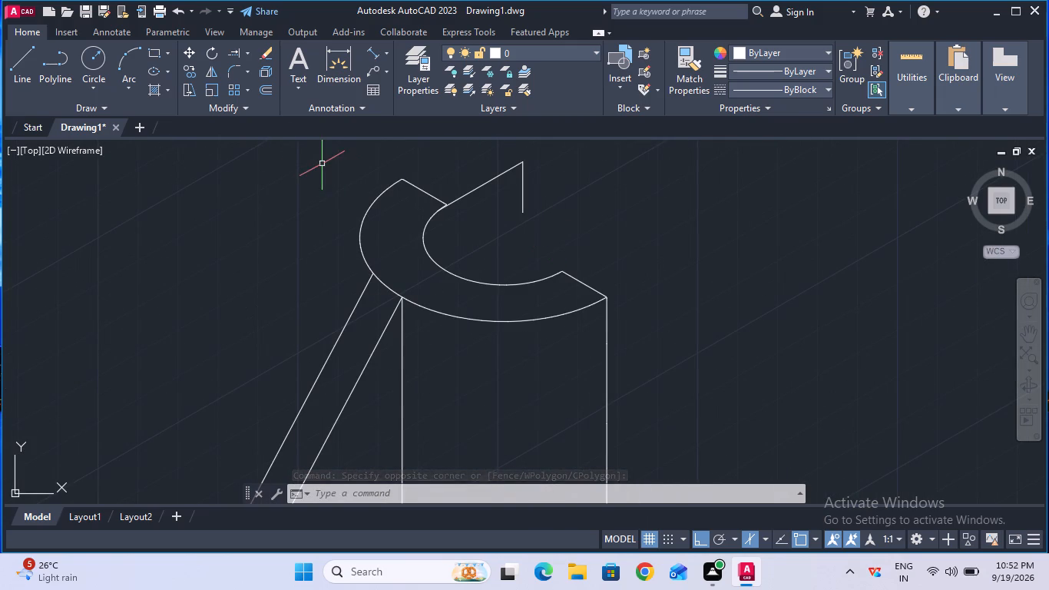
left_click(270, 55)
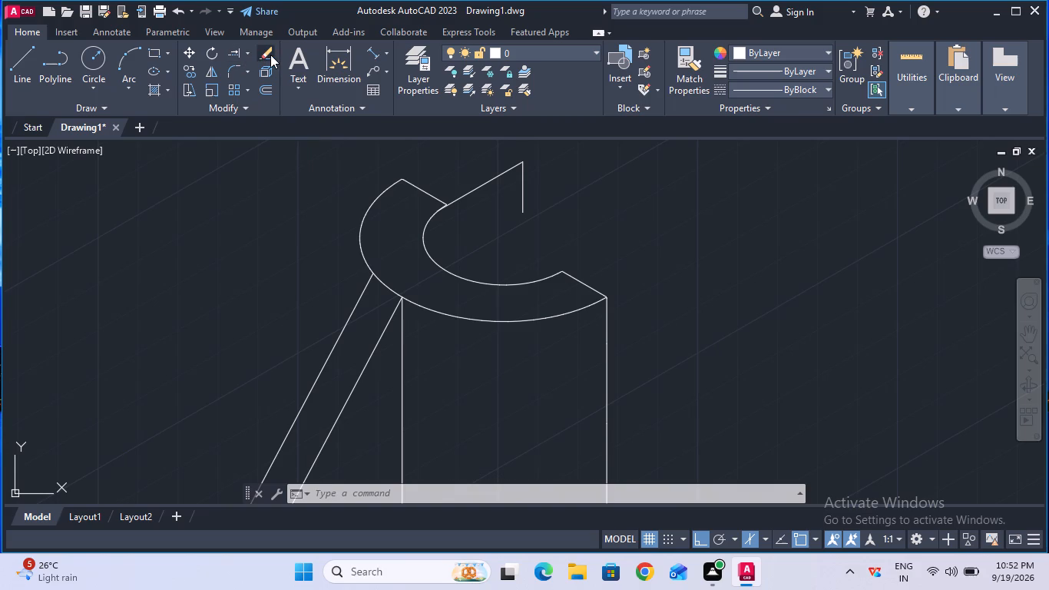
left_click(467, 196)
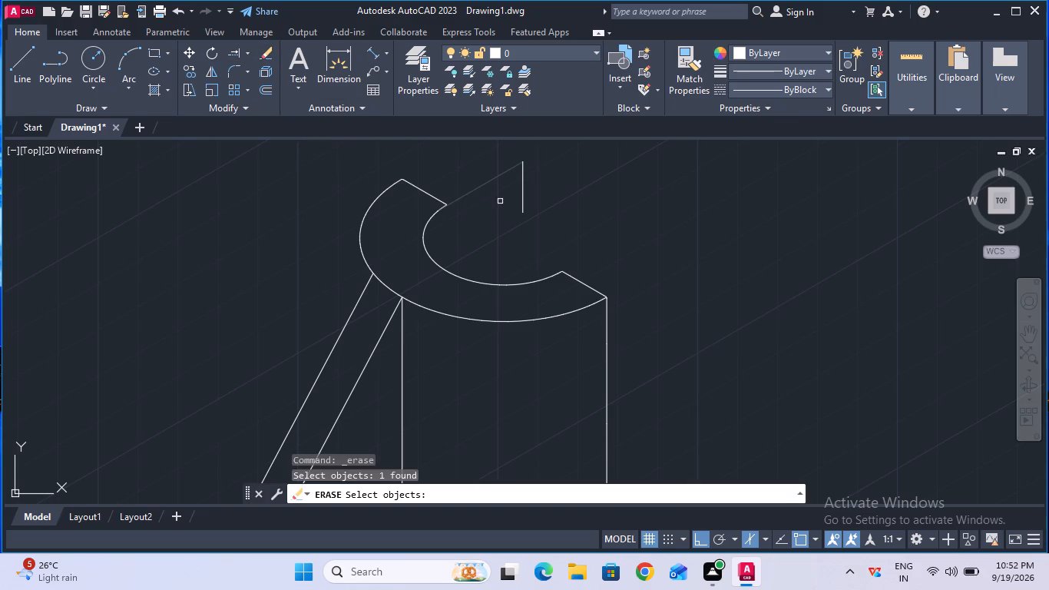
key("Return")
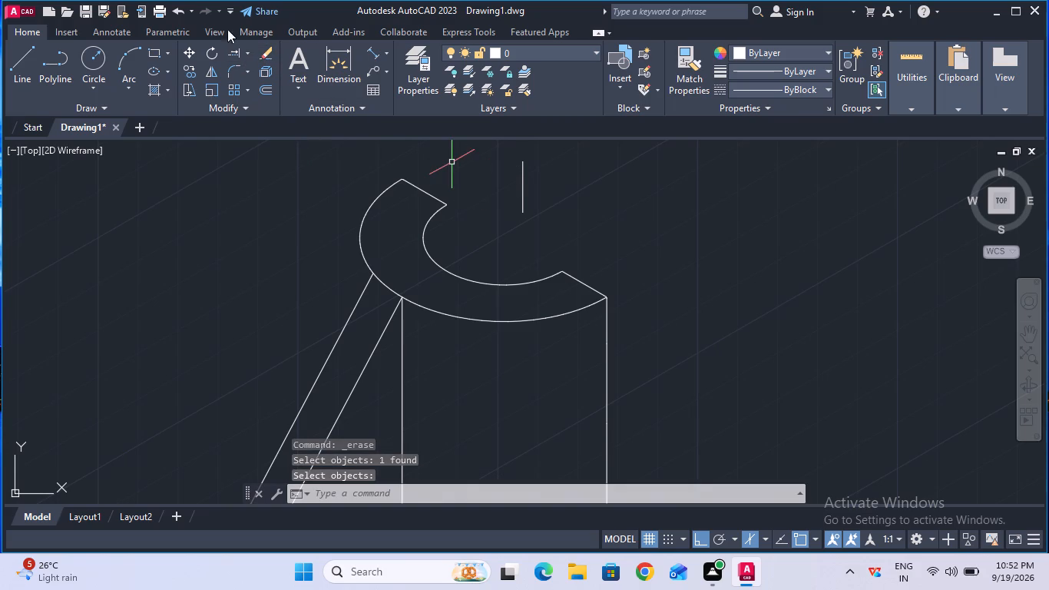
left_click(264, 51)
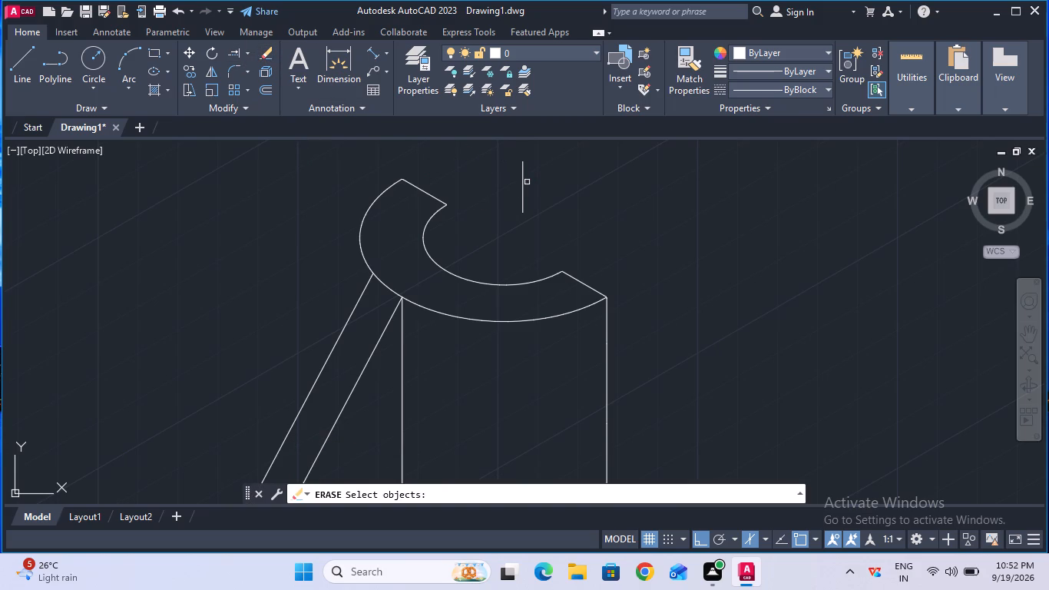
left_click(522, 183)
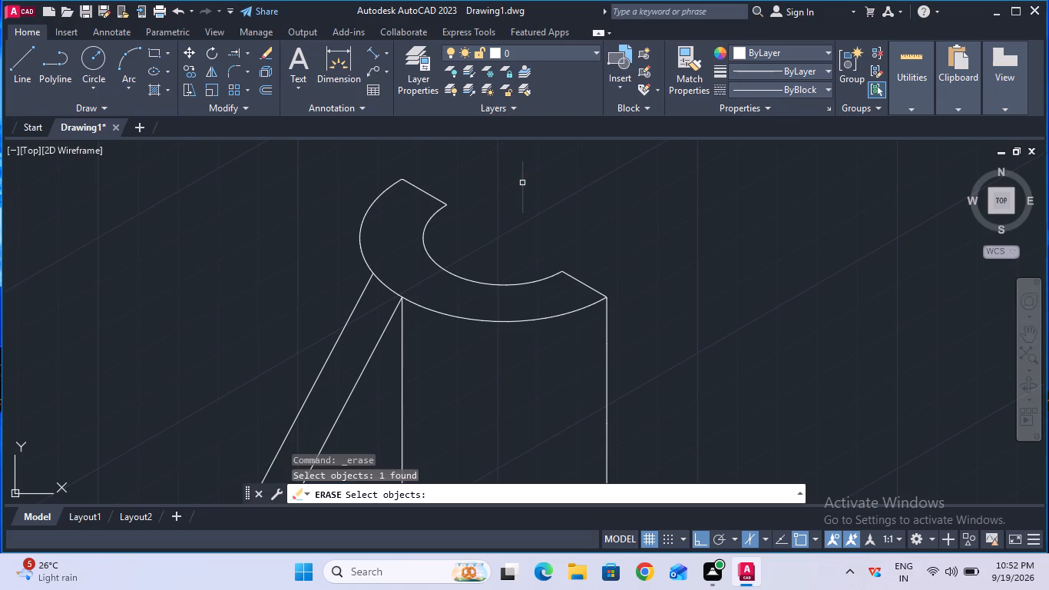
key("Return")
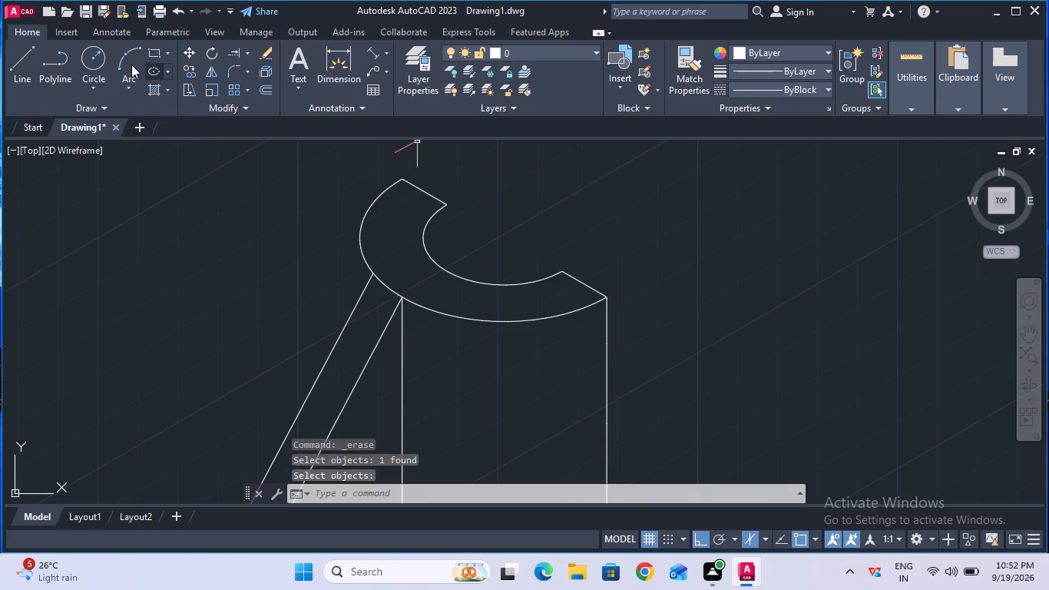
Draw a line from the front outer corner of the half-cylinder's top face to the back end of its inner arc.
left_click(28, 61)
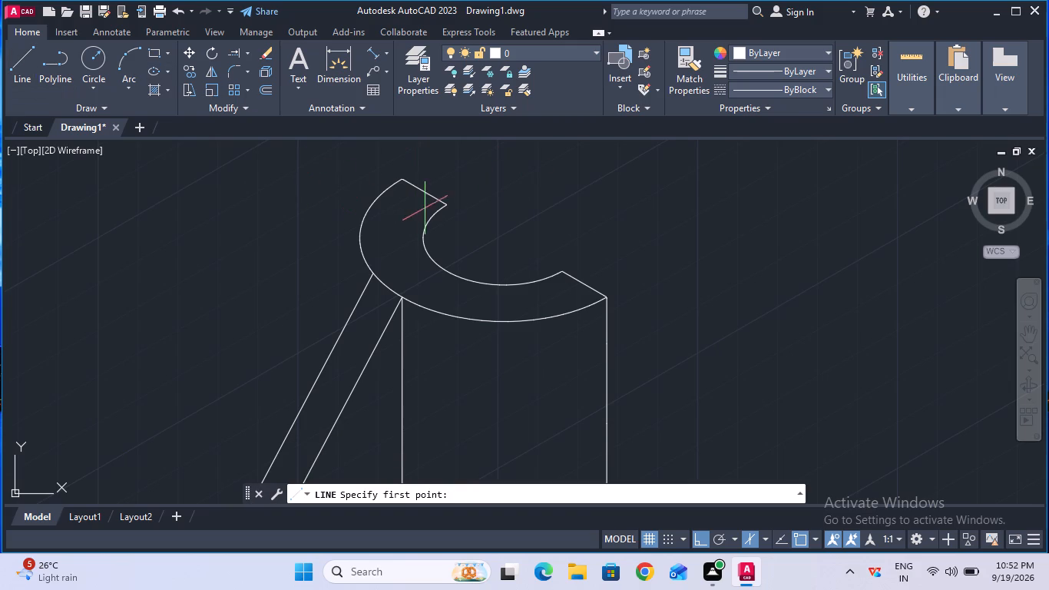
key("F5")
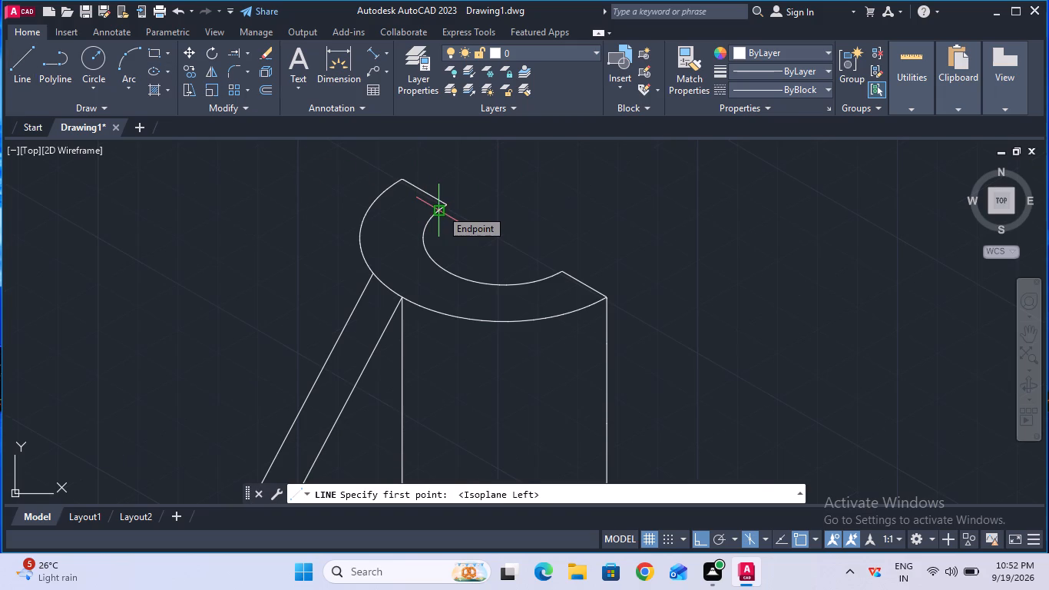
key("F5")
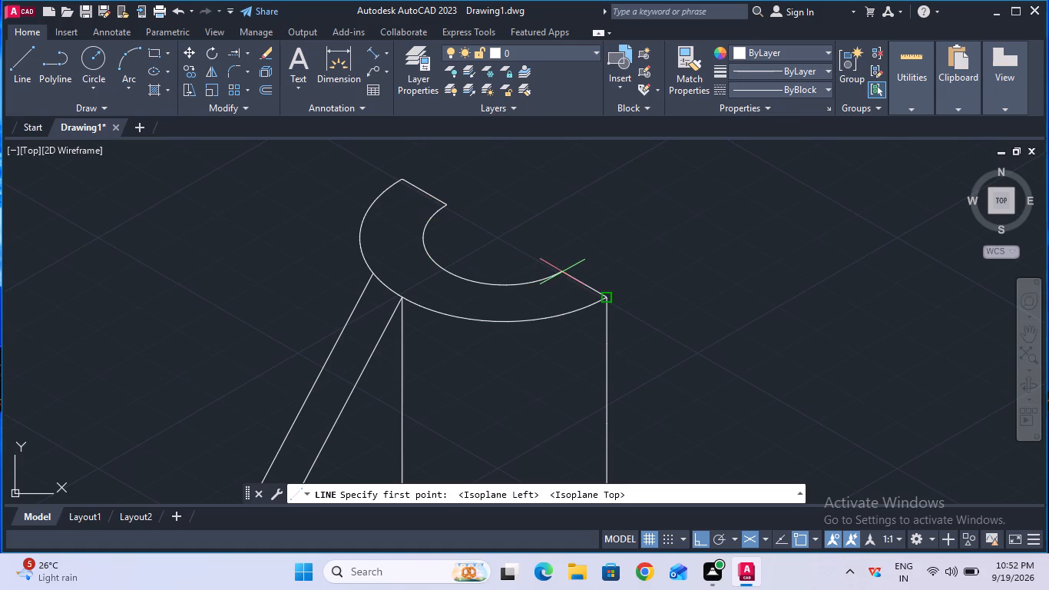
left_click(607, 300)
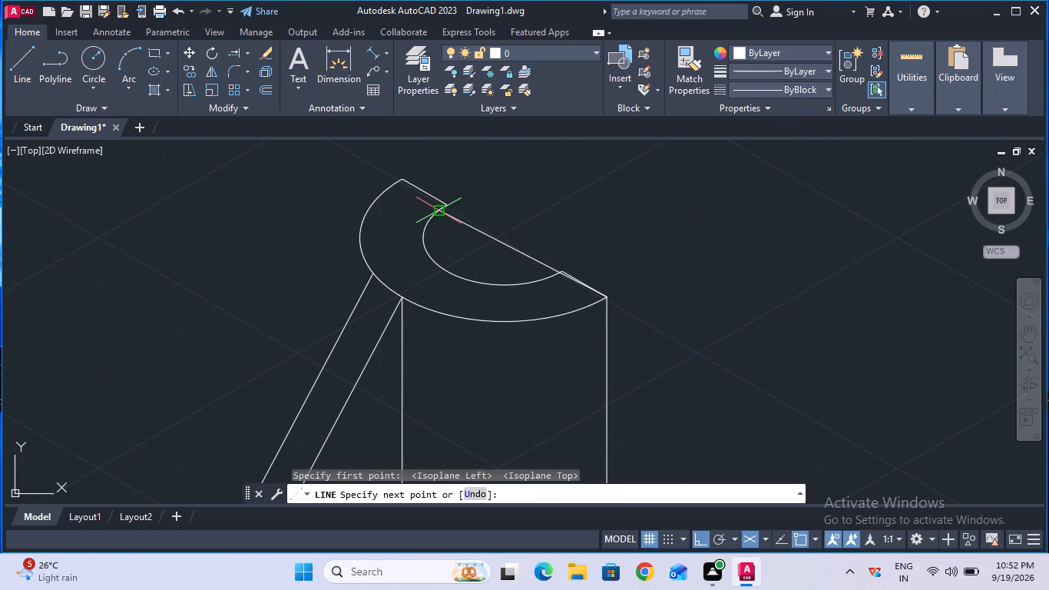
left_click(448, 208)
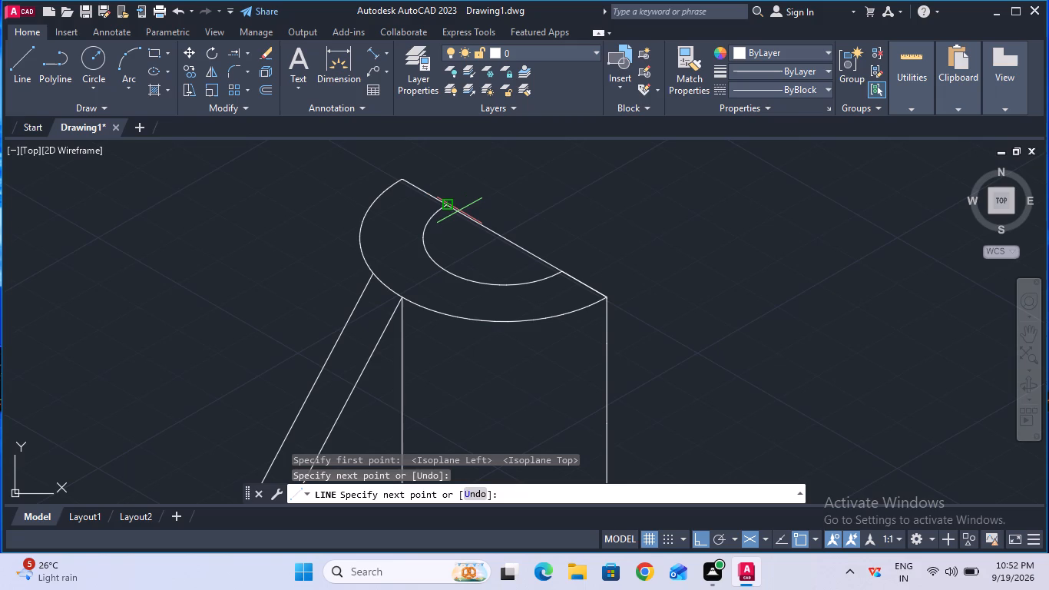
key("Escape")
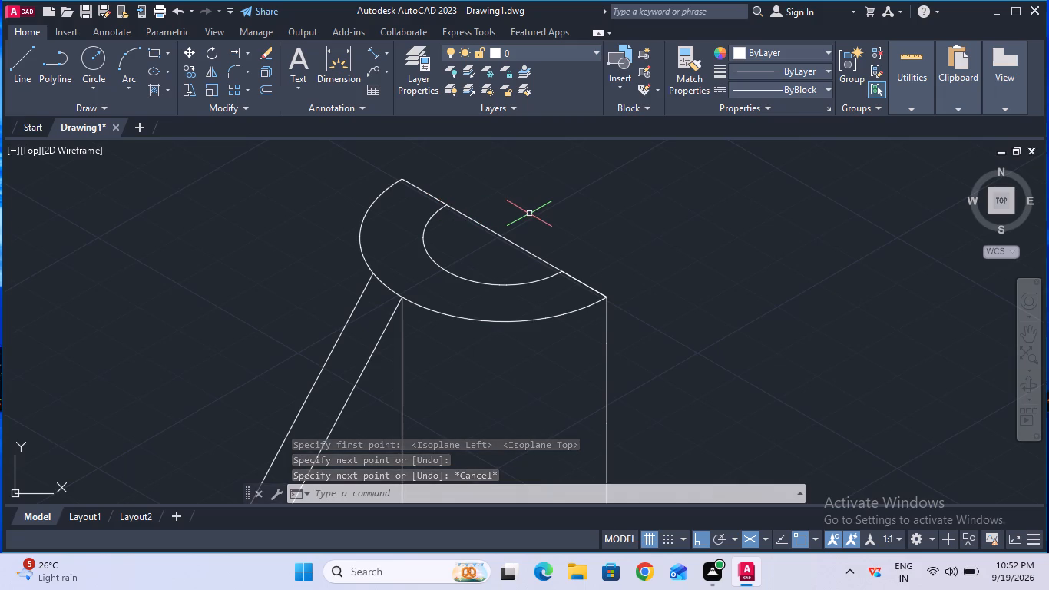
Draw a 12 mm vertical line down from the back end of the half-cylinder's inner arc and extend it to meet that arc.
left_click(22, 68)
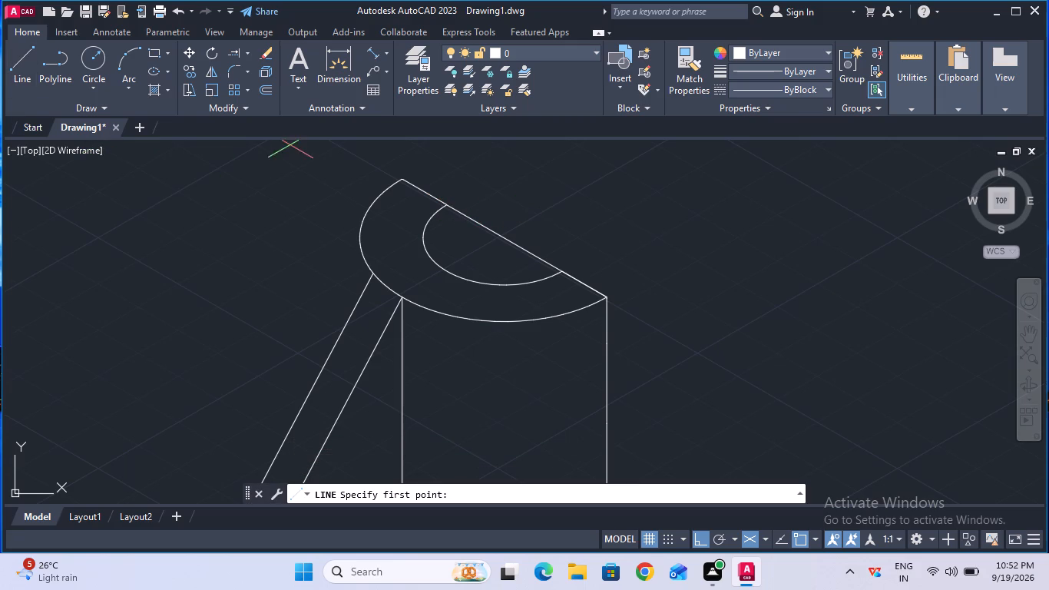
left_click(446, 202)
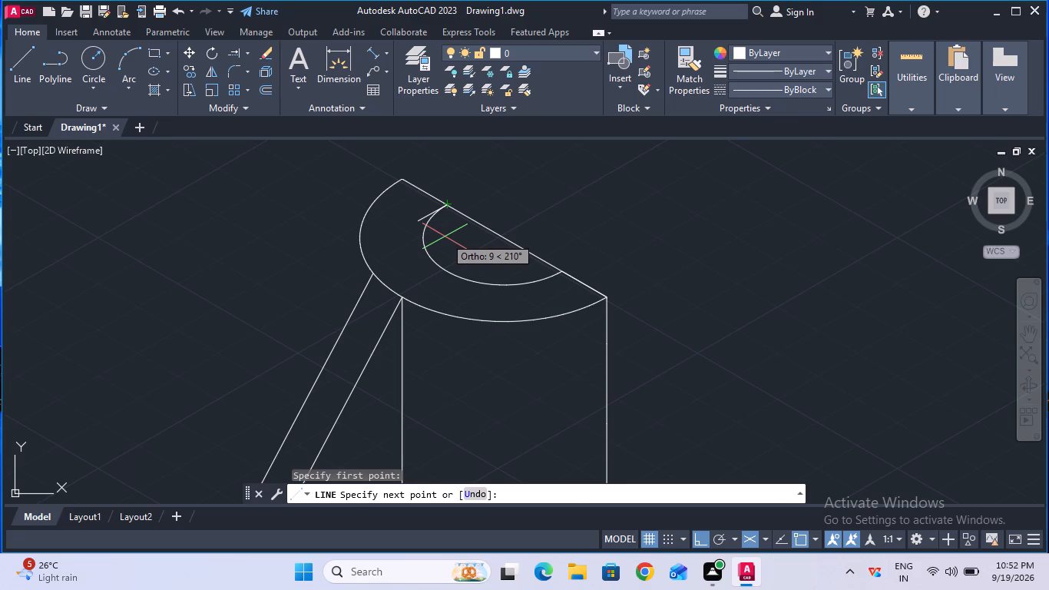
key("F5")
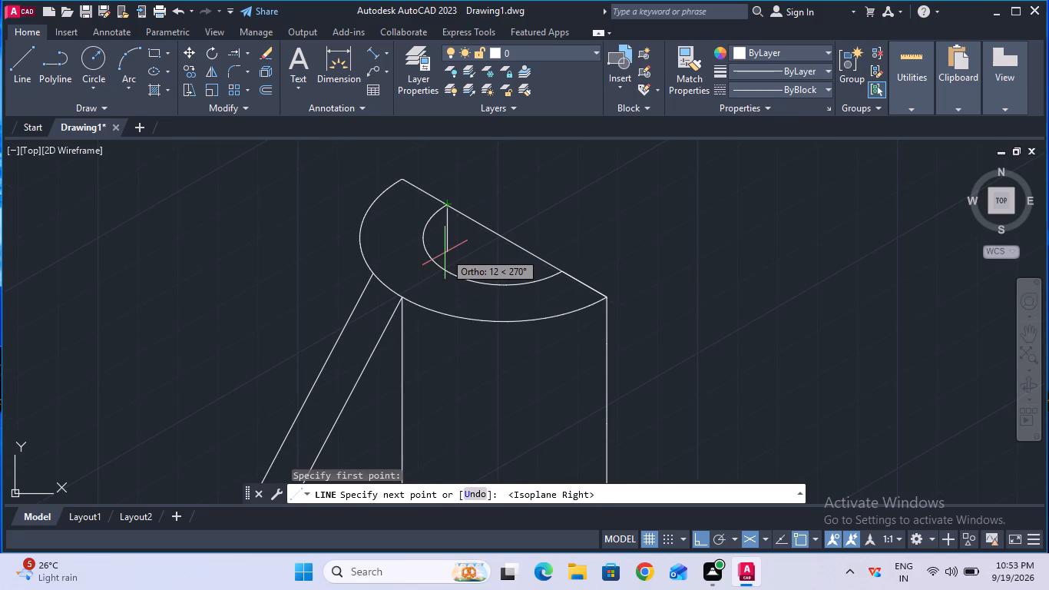
type("12")
key("Return")
key("Escape")
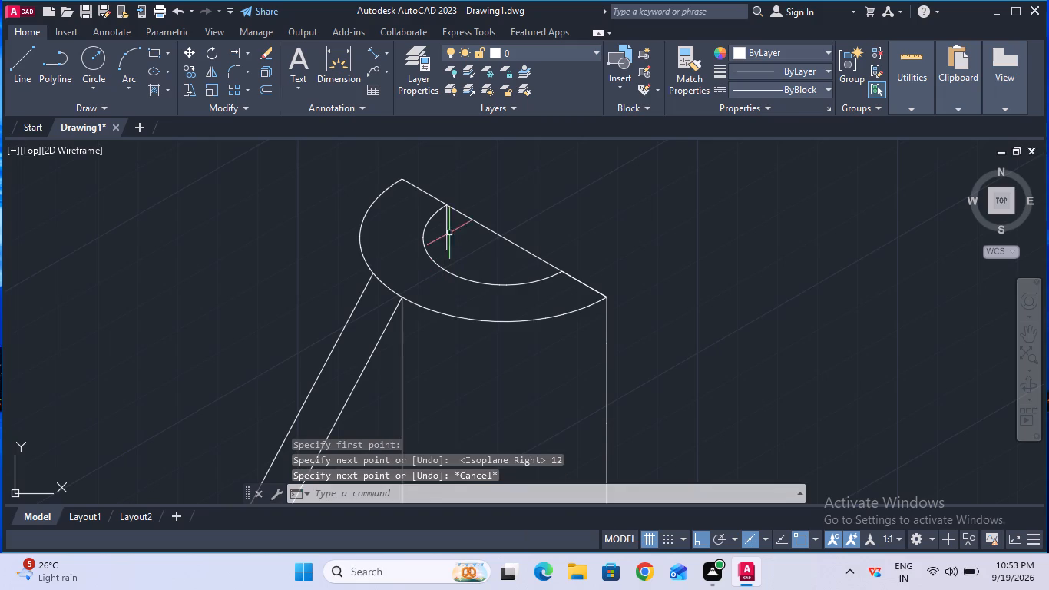
left_click(238, 55)
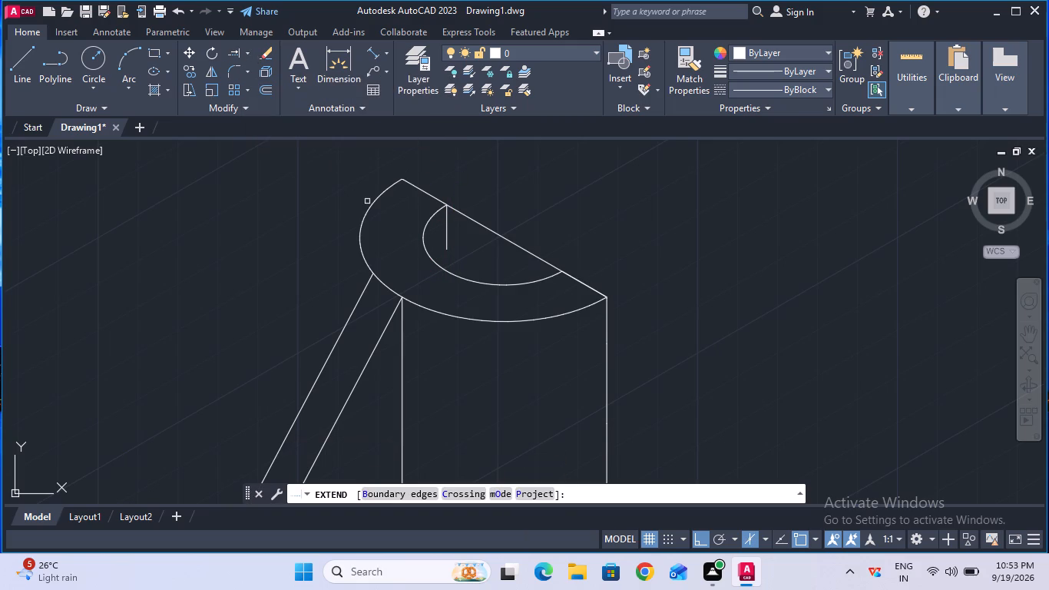
left_click(447, 242)
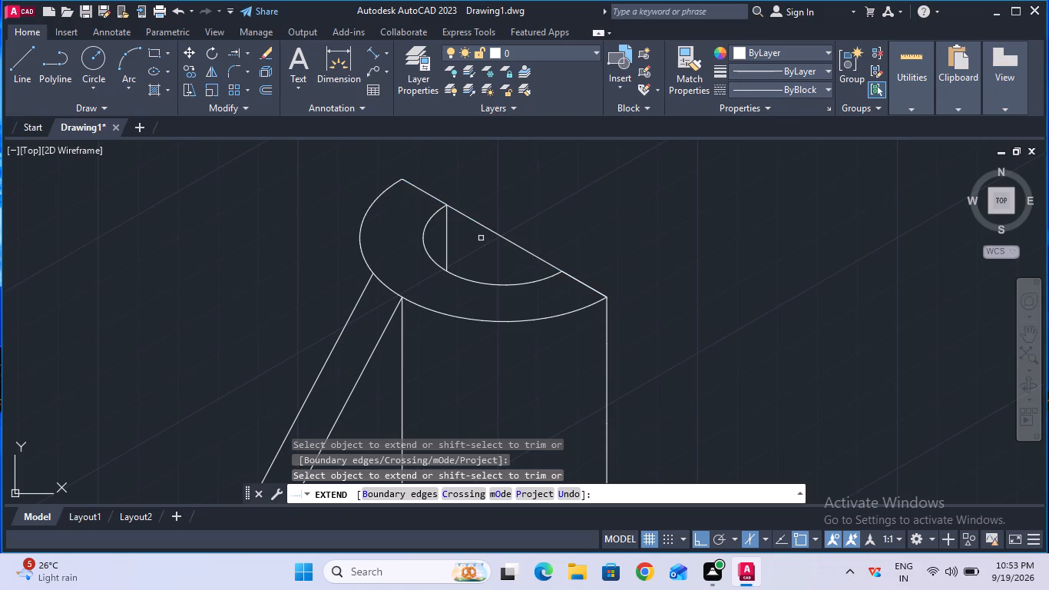
key("Escape")
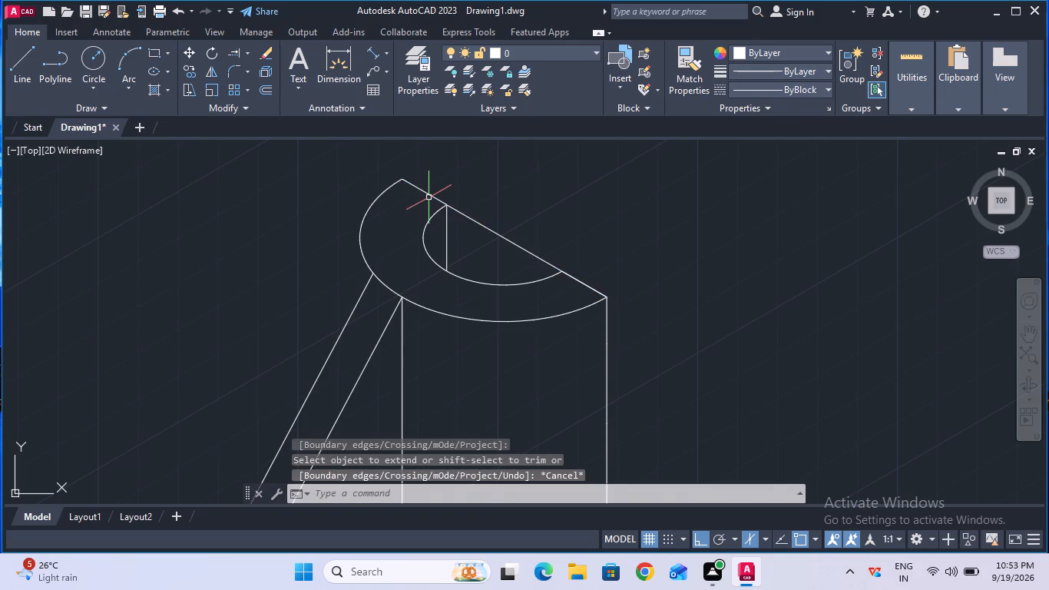
Trim the new line across the half-cylinder's opening, including its leftover piece over the front end edge.
left_click(247, 56)
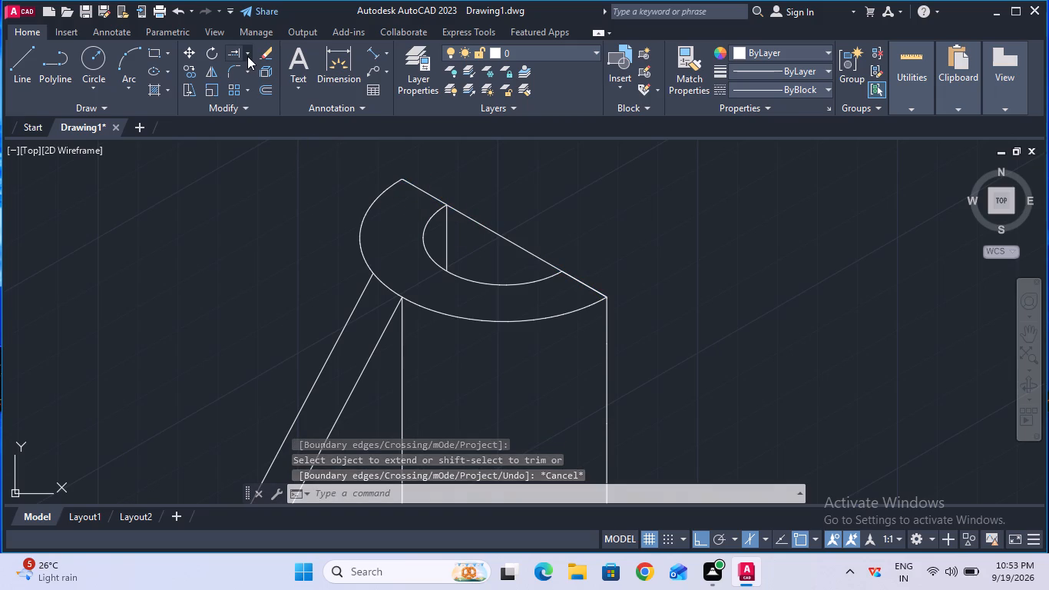
left_click(255, 69)
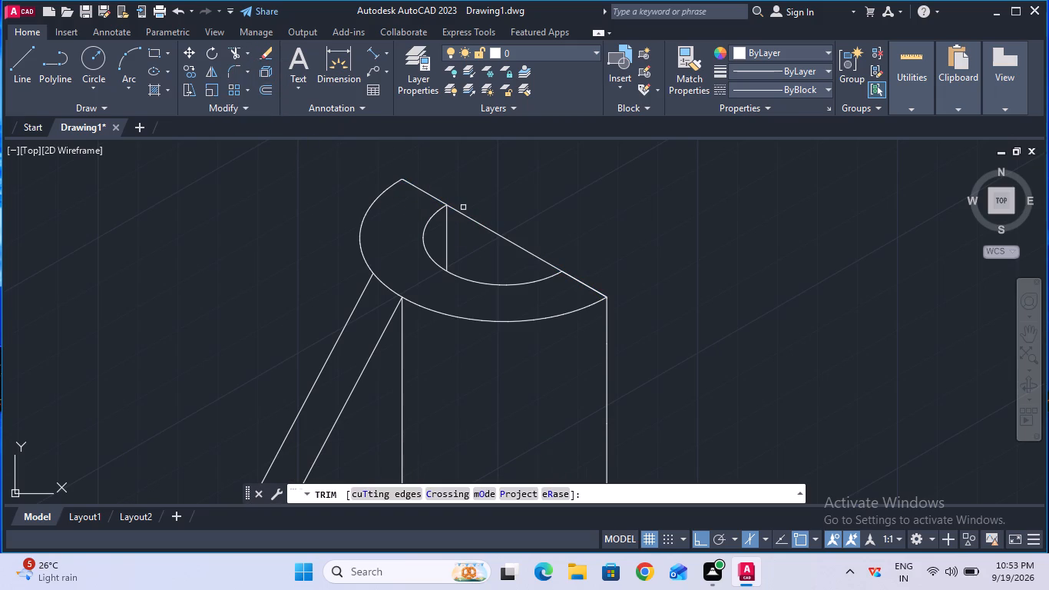
left_click(462, 216)
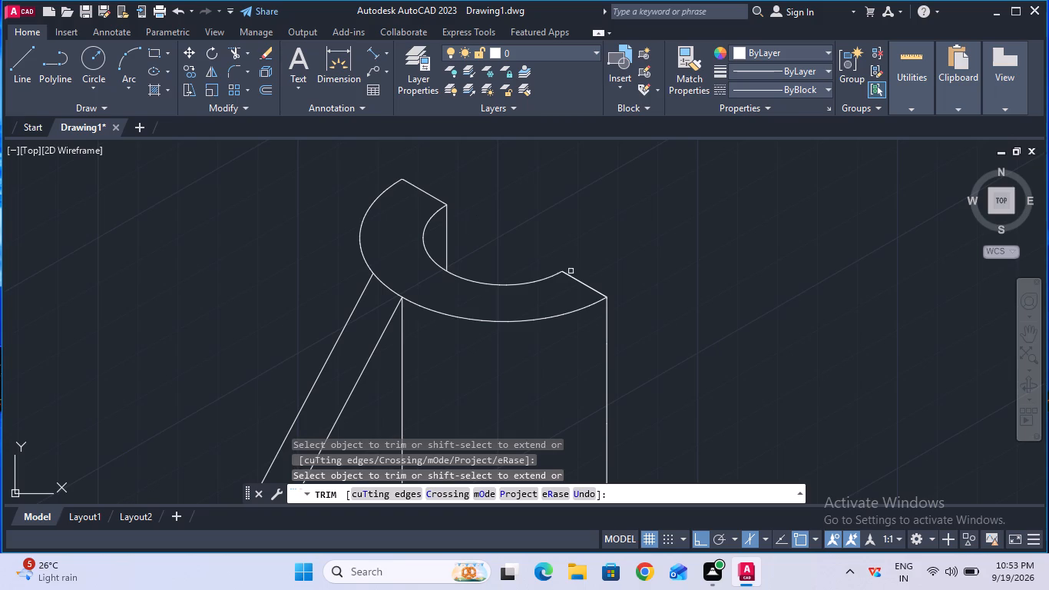
left_click(581, 280)
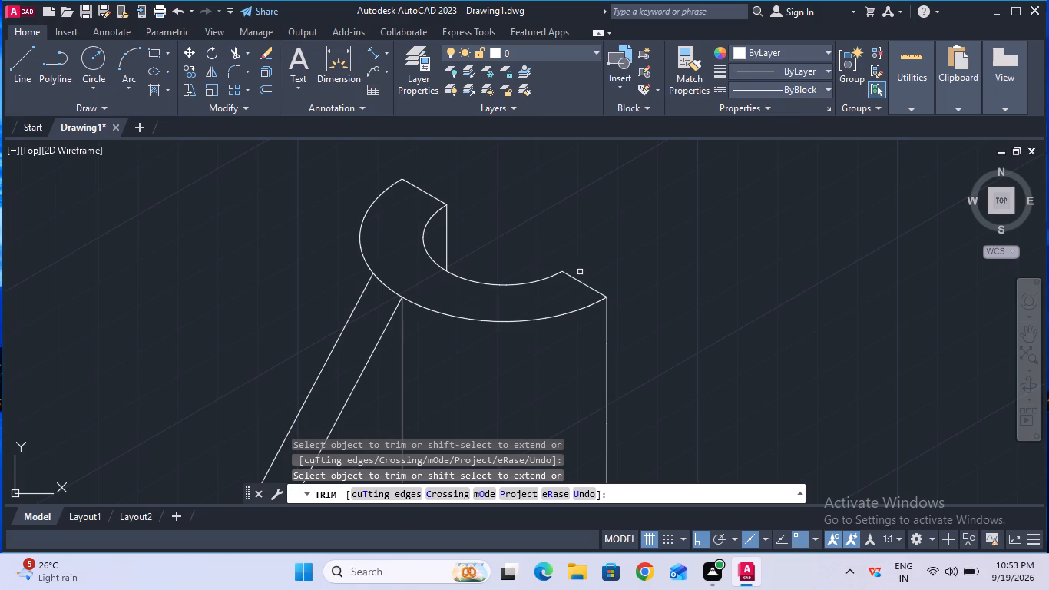
key("Escape")
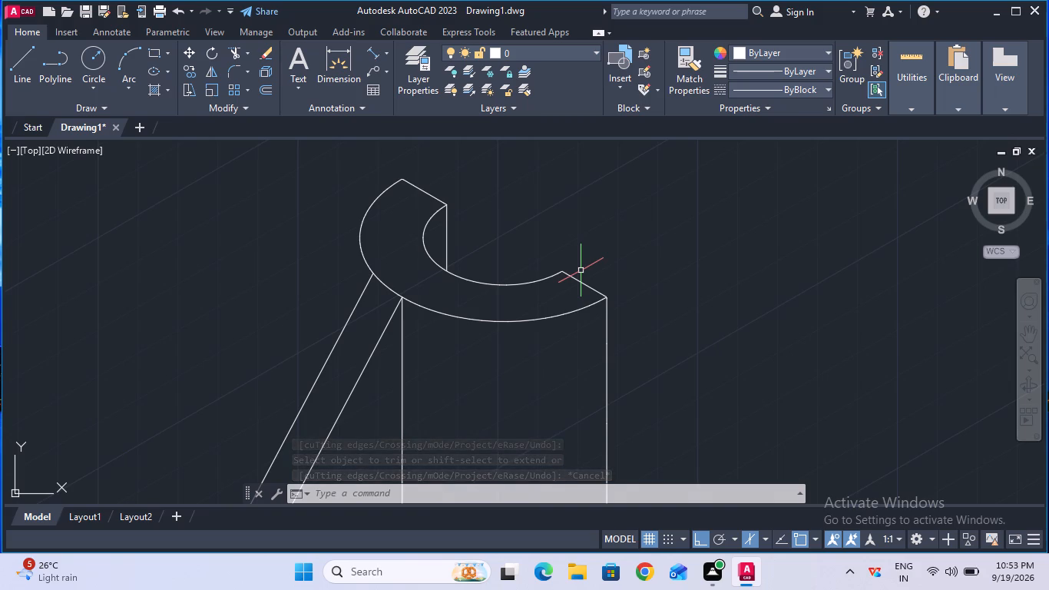
Draw a line about 97 mm long at 150° from the bottom of the half-cylinder's front vertical edge, across the sloped rib.
scroll(581, 270, "down", 2, "ctrl")
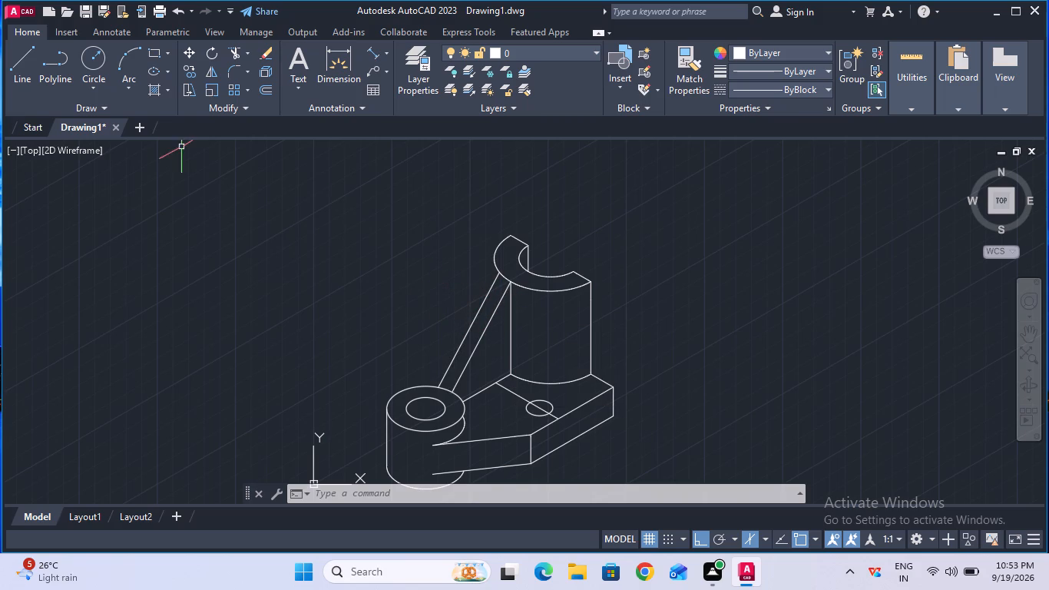
left_click(26, 75)
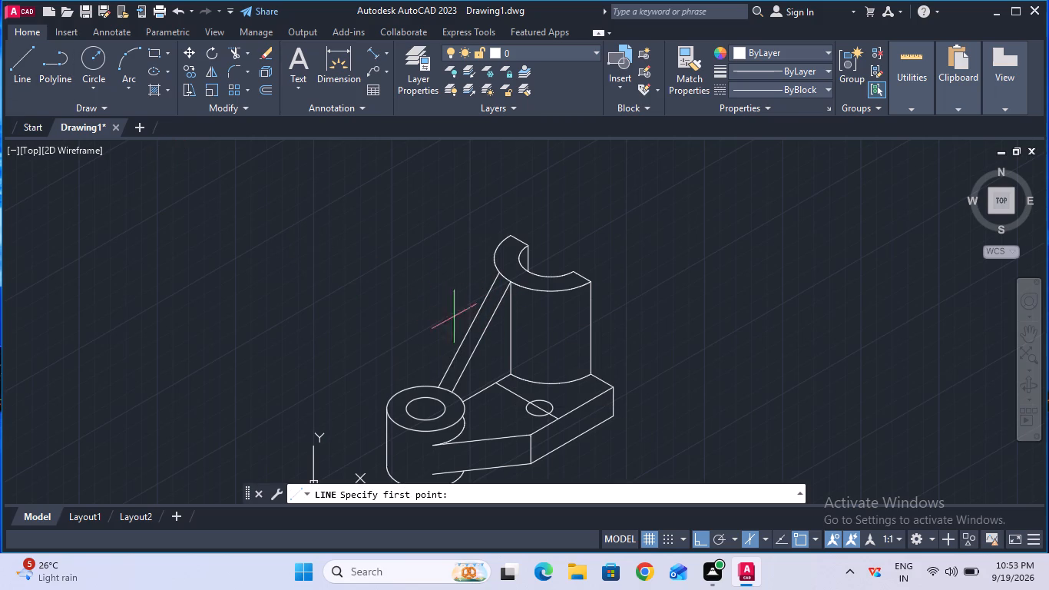
left_click(587, 376)
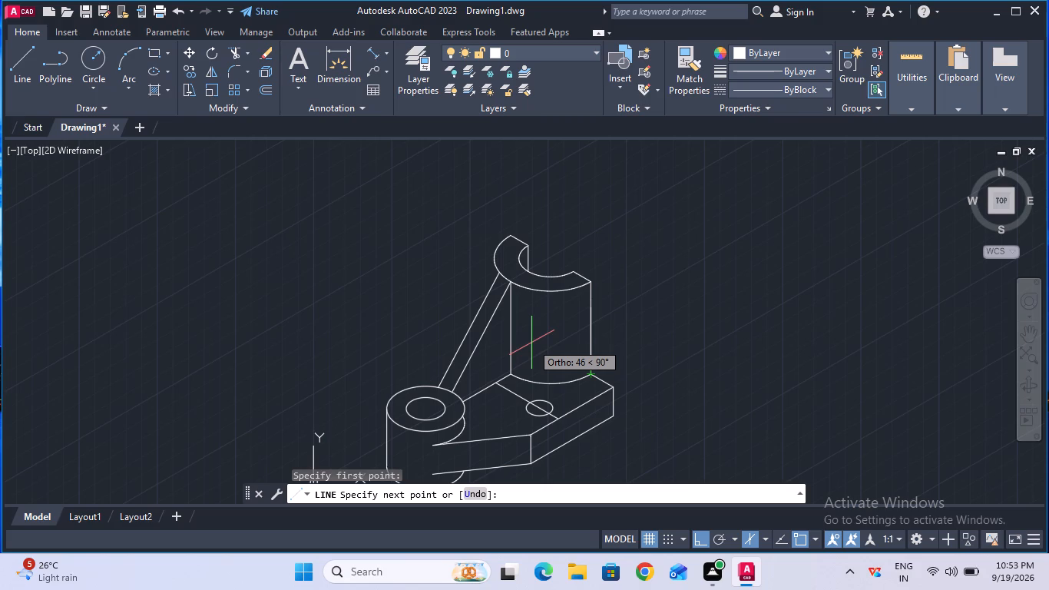
key("F5")
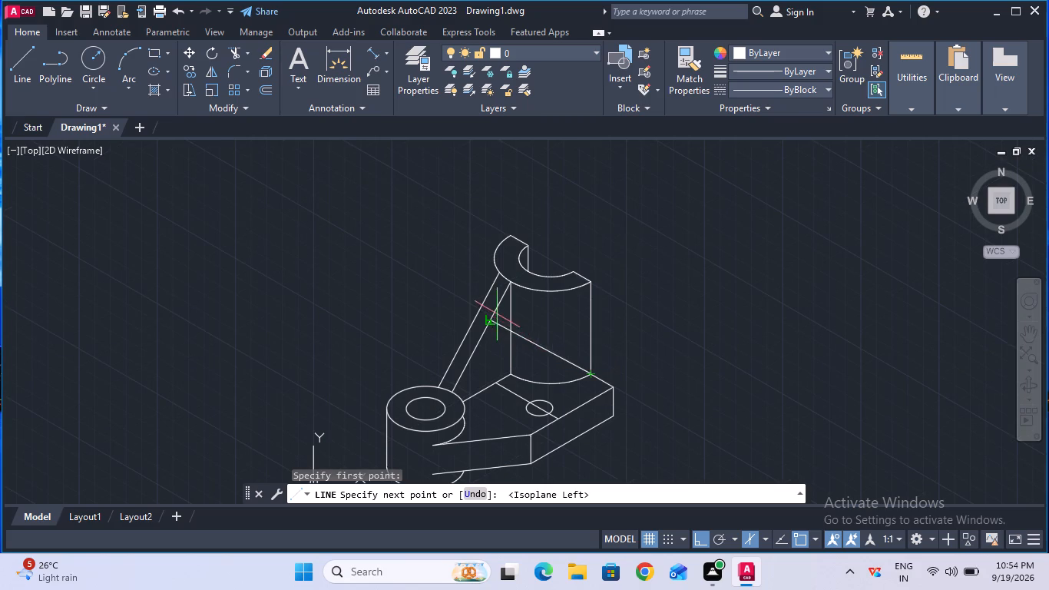
left_click(470, 285)
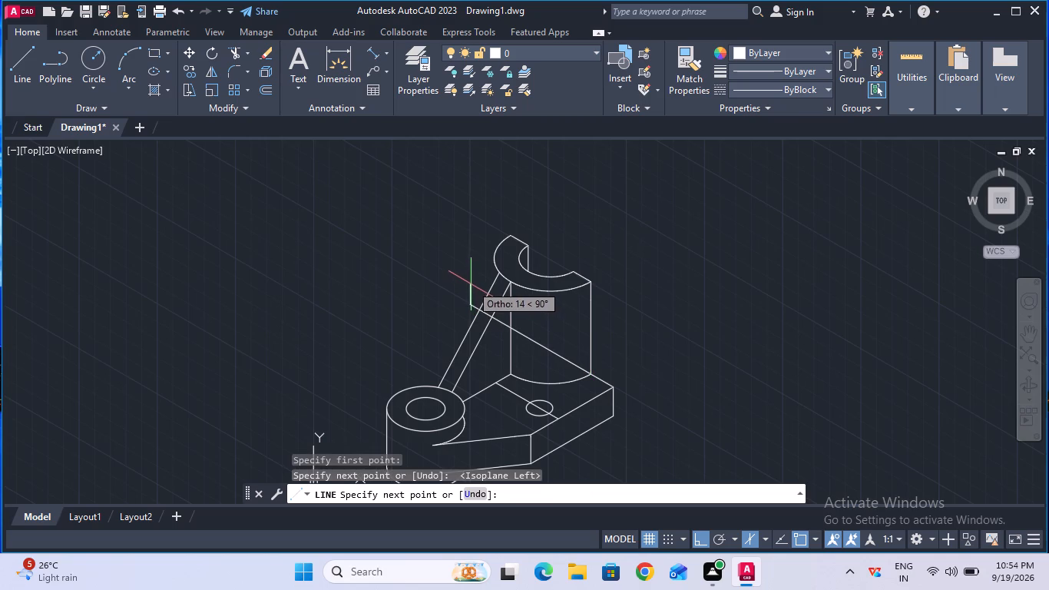
key("Escape")
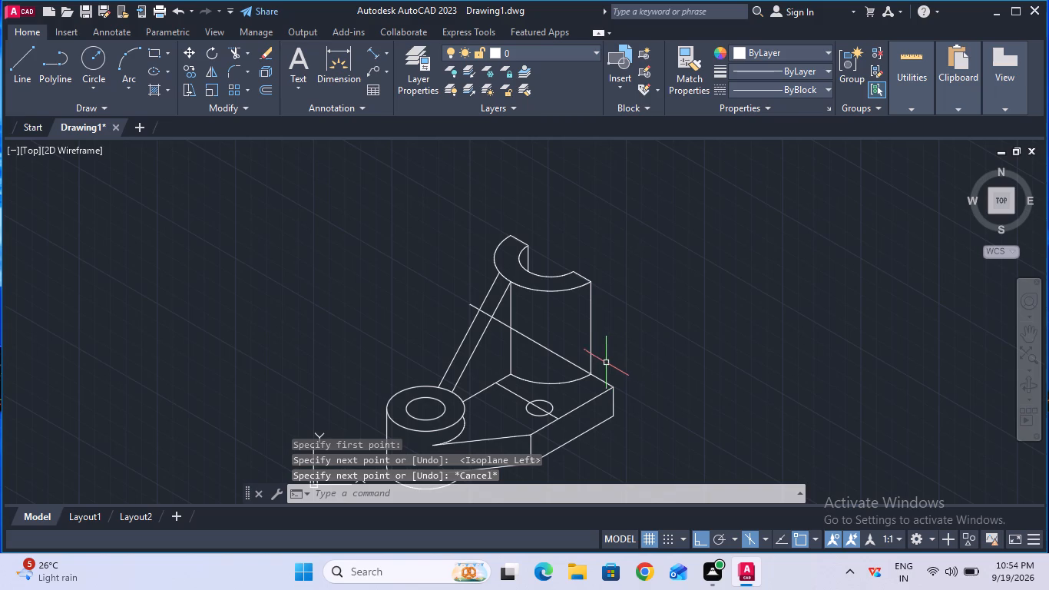
Trim the 150° line between the sloped rib's edges and from the rib to the half-cylinder, keeping the short stub outside the rib.
left_click(235, 50)
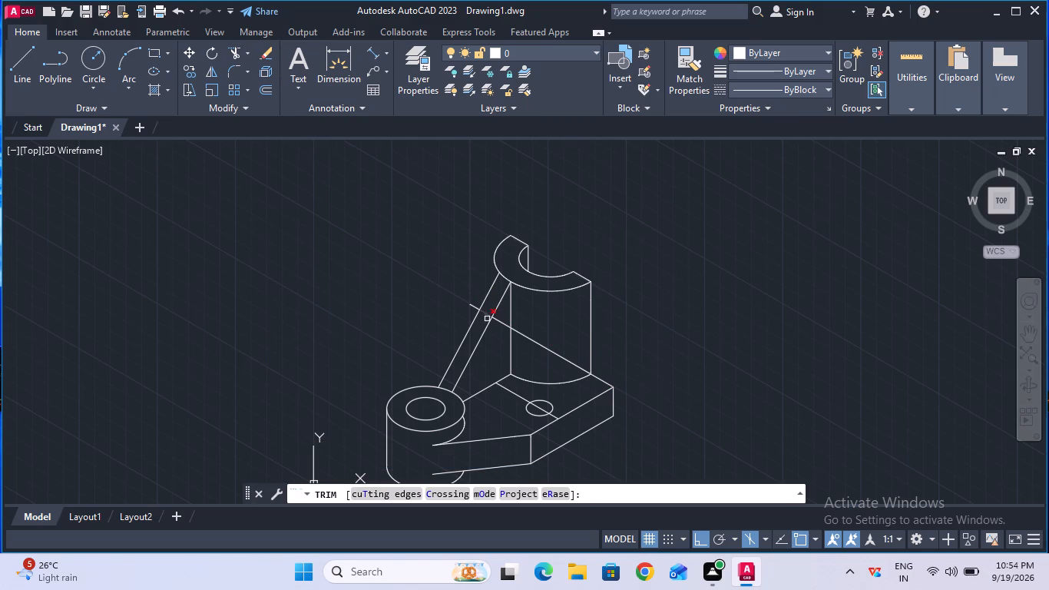
left_click(487, 310)
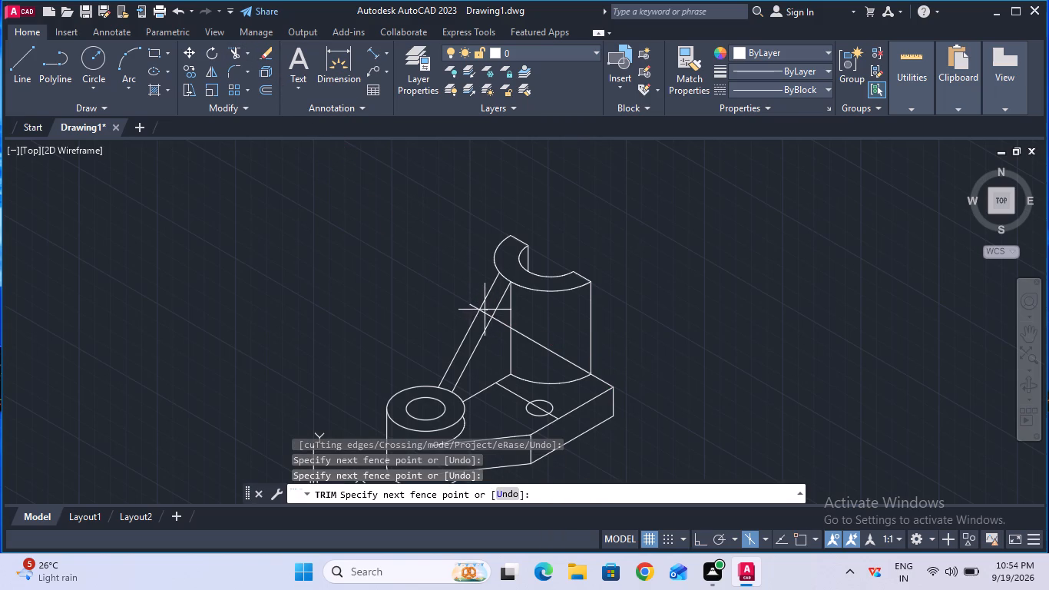
left_click(485, 311)
left_click(487, 312)
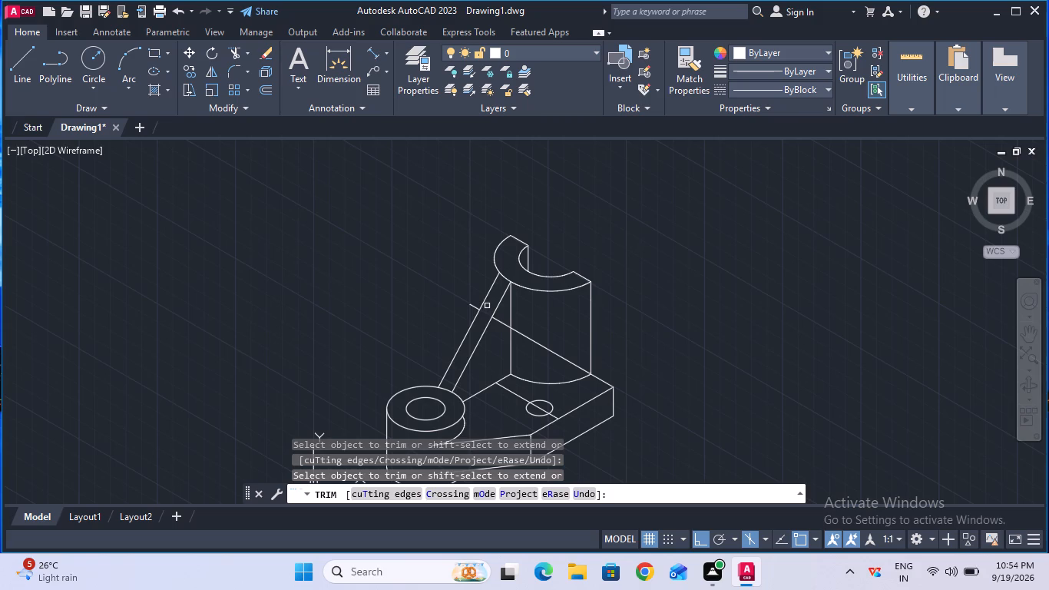
left_click(502, 326)
left_click(523, 335)
key("Escape")
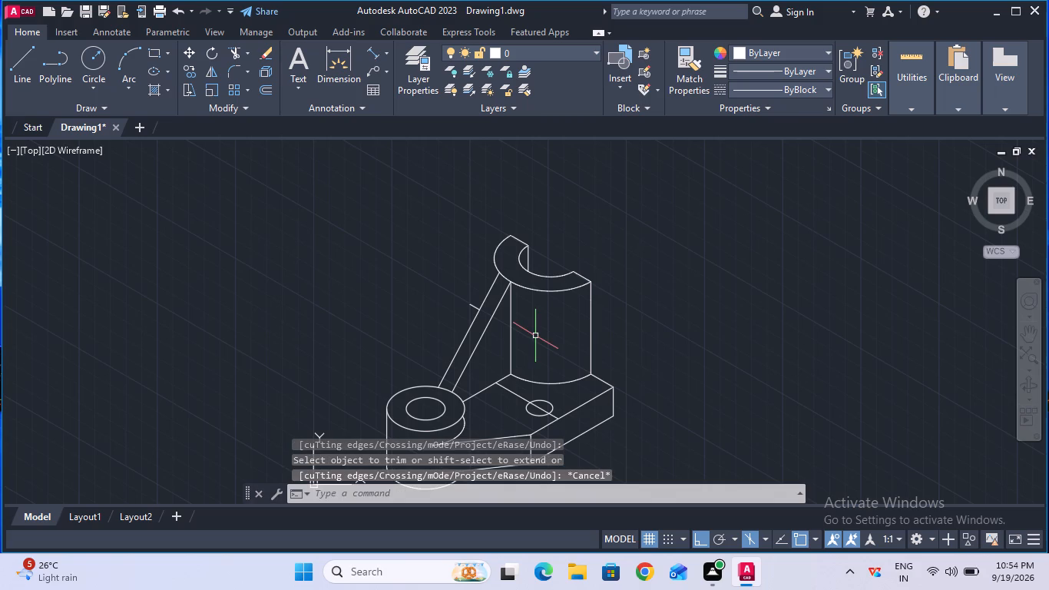
Draw a 3 mm vertical line down from the outermost side of the half-cylinder's outer arc and extend it to the sloped rib's edge.
left_click(28, 84)
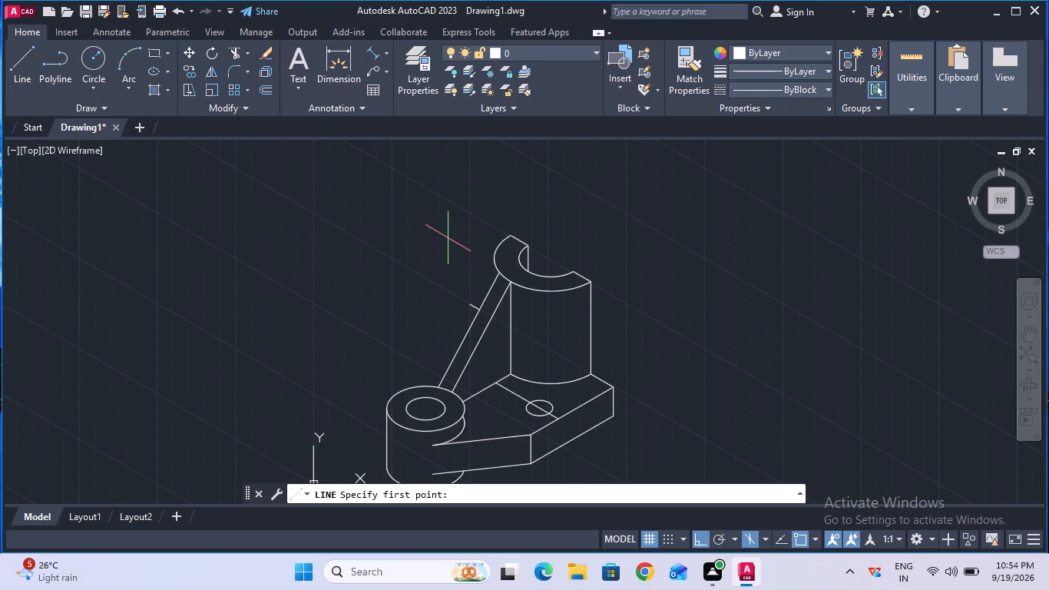
left_click(492, 265)
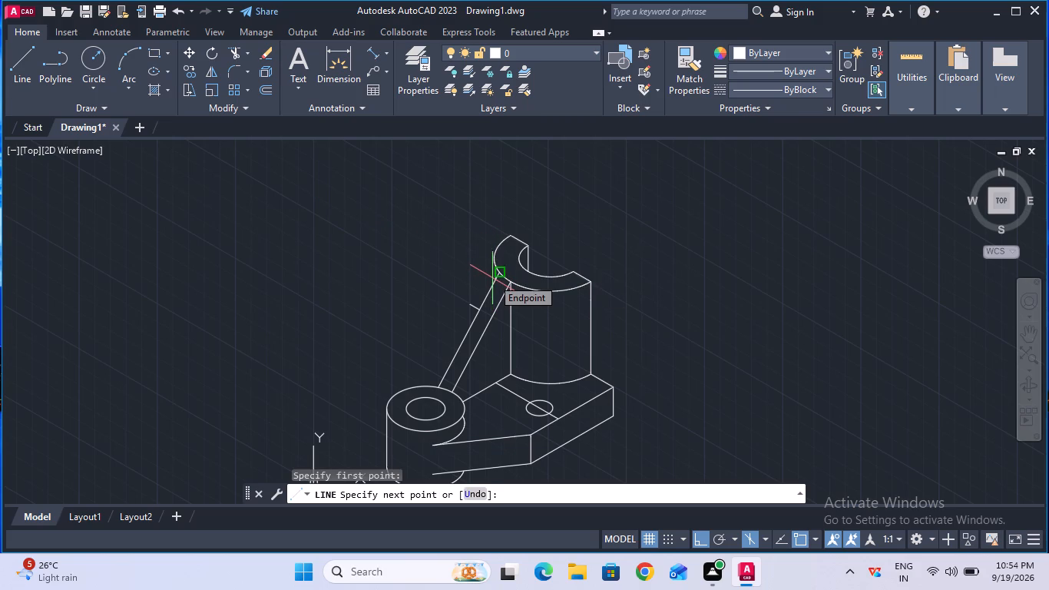
key("3")
key("Return")
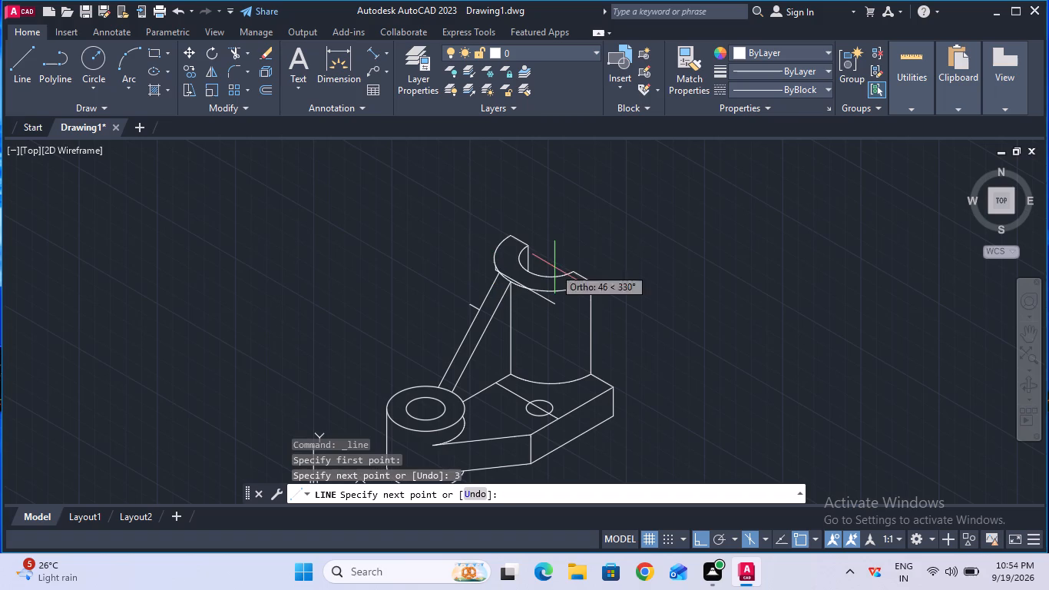
key("Escape")
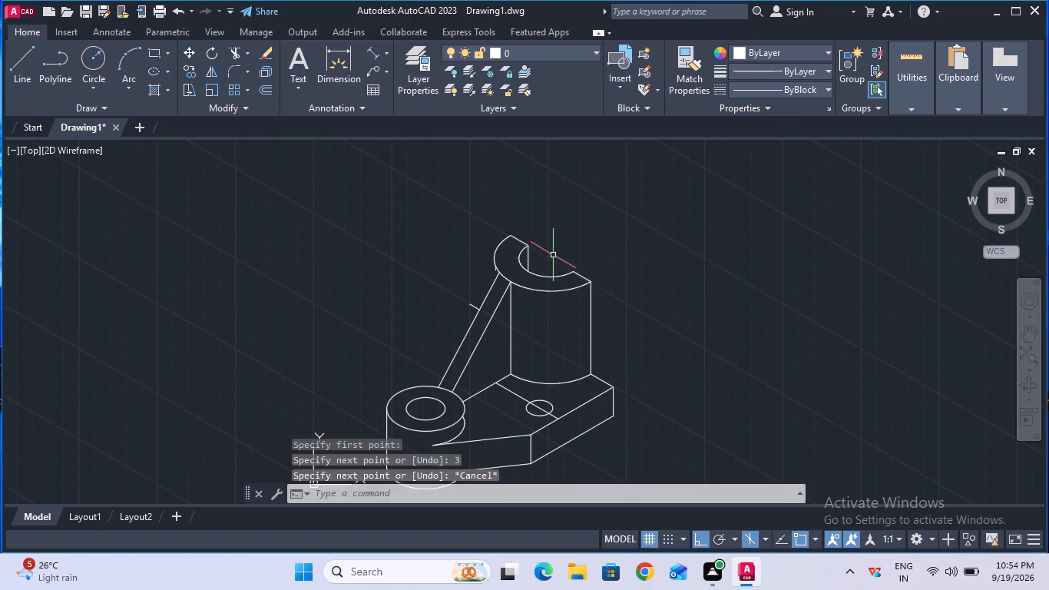
double_click(248, 52)
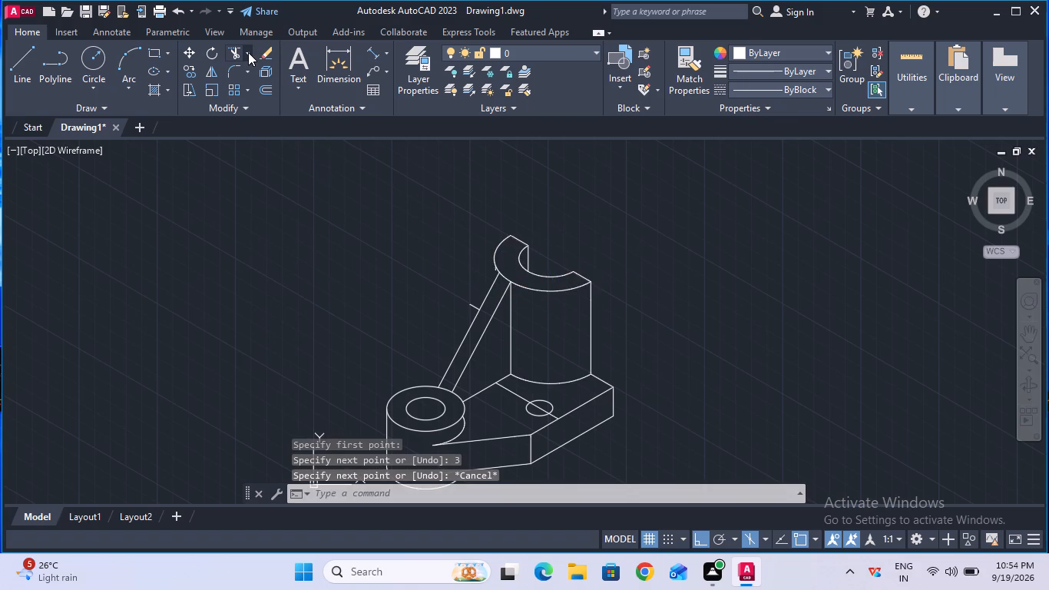
left_click(248, 56)
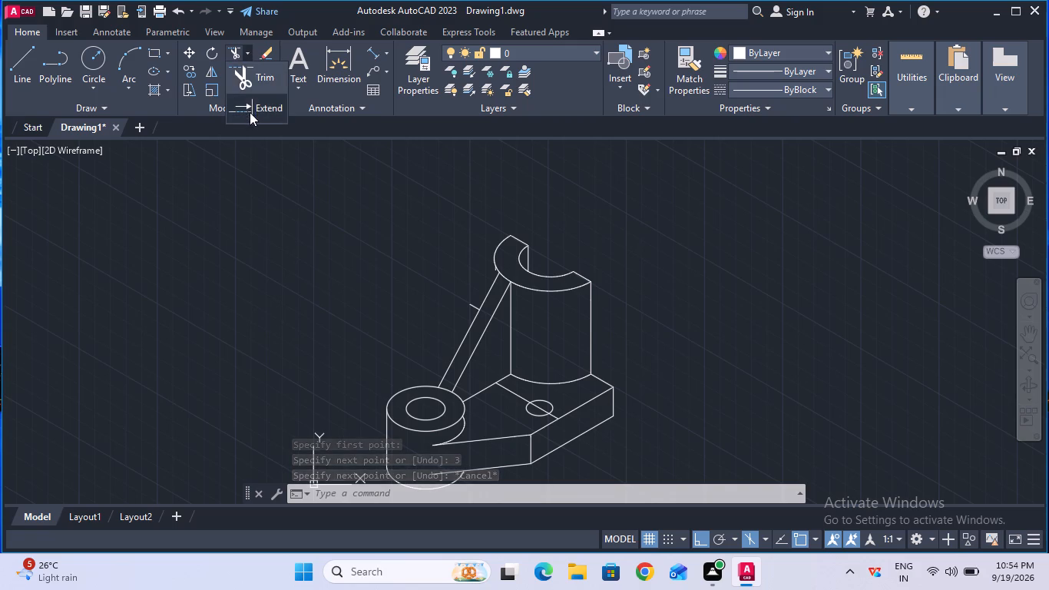
left_click(250, 111)
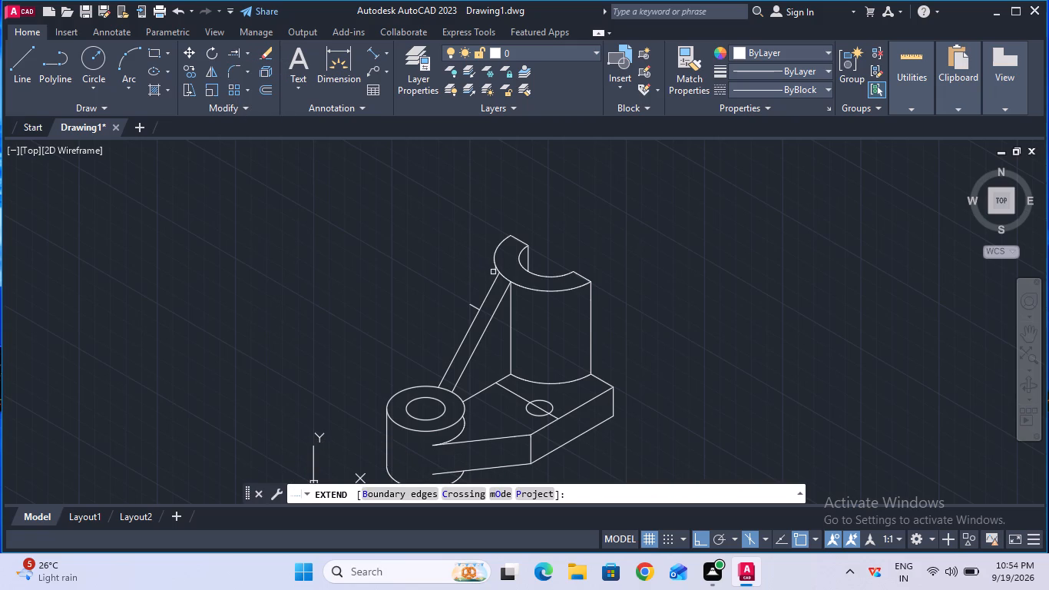
left_click(494, 272)
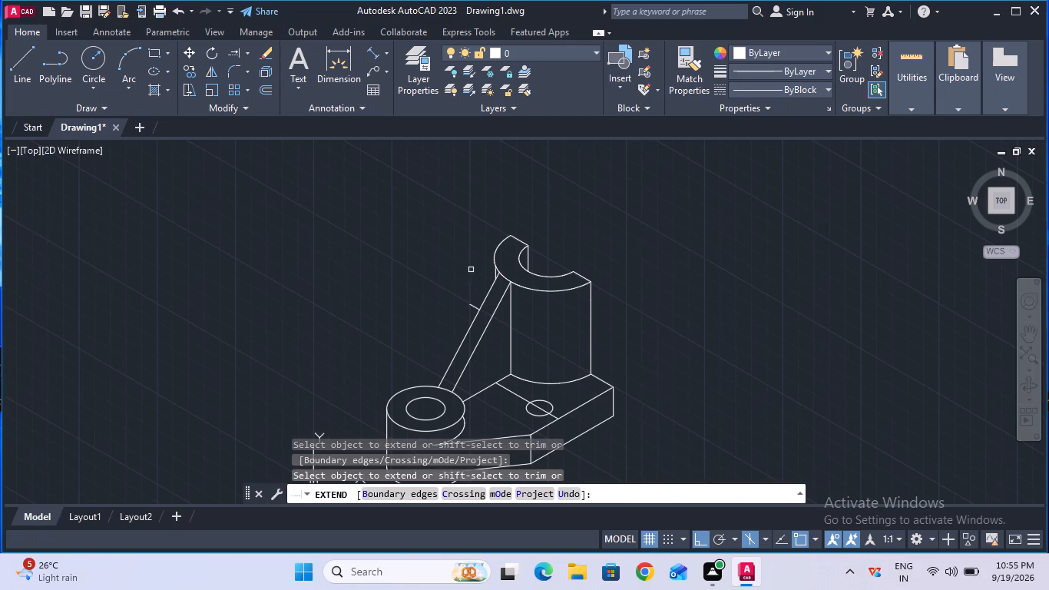
key("Escape")
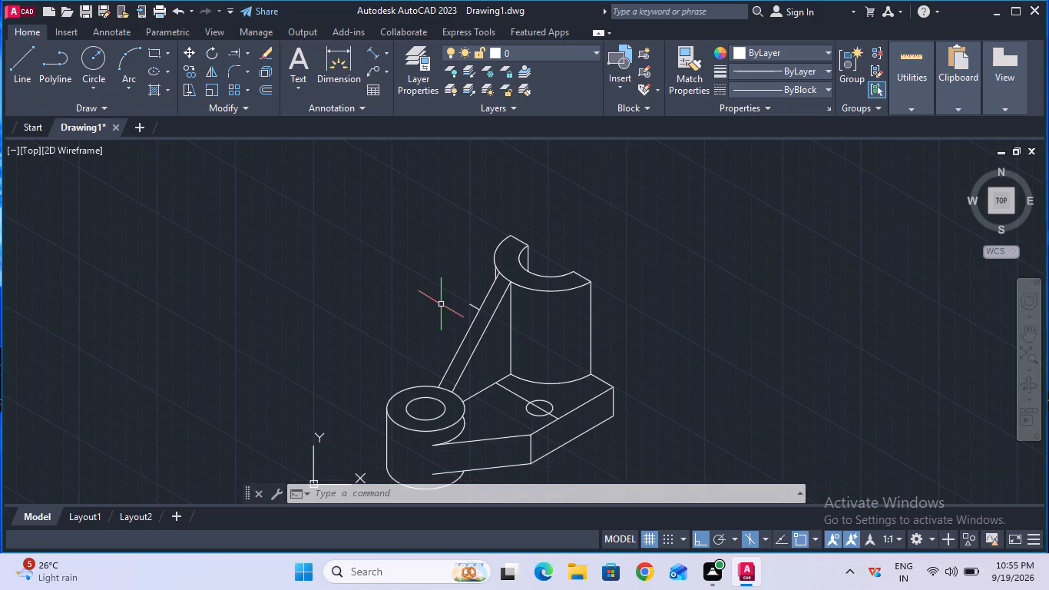
On the top isoplane, draw a 66 mm line from the stub's outer end toward the boss side, parallel to the base's long edges.
key("F5")
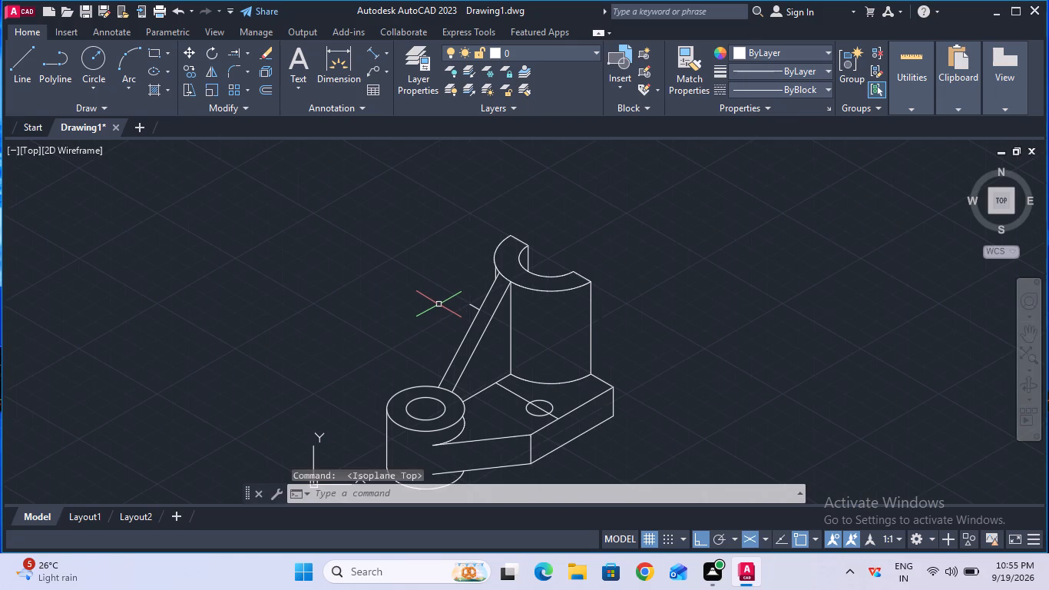
left_click(26, 71)
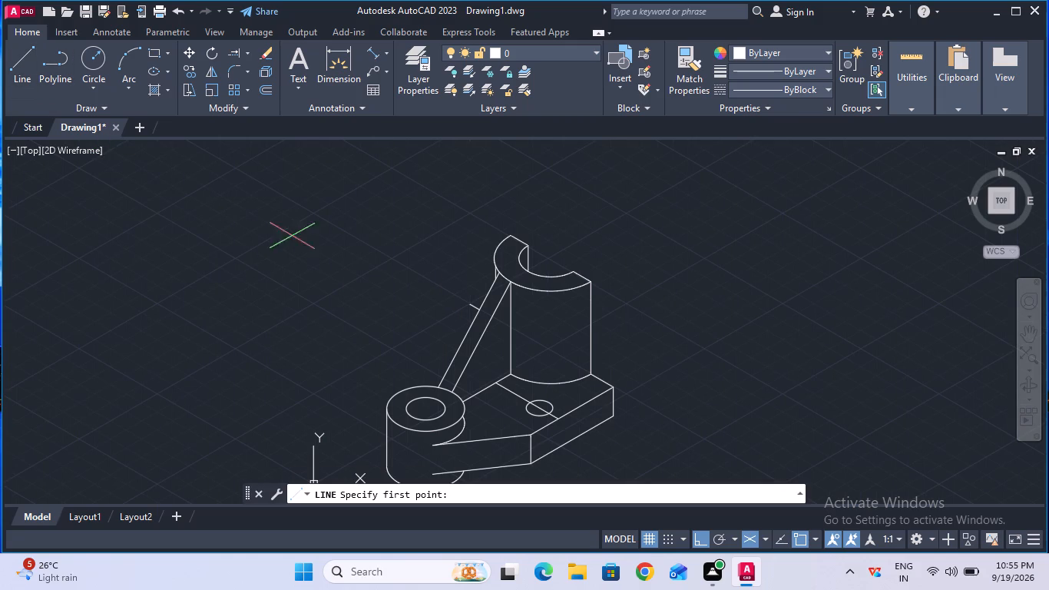
left_click(468, 303)
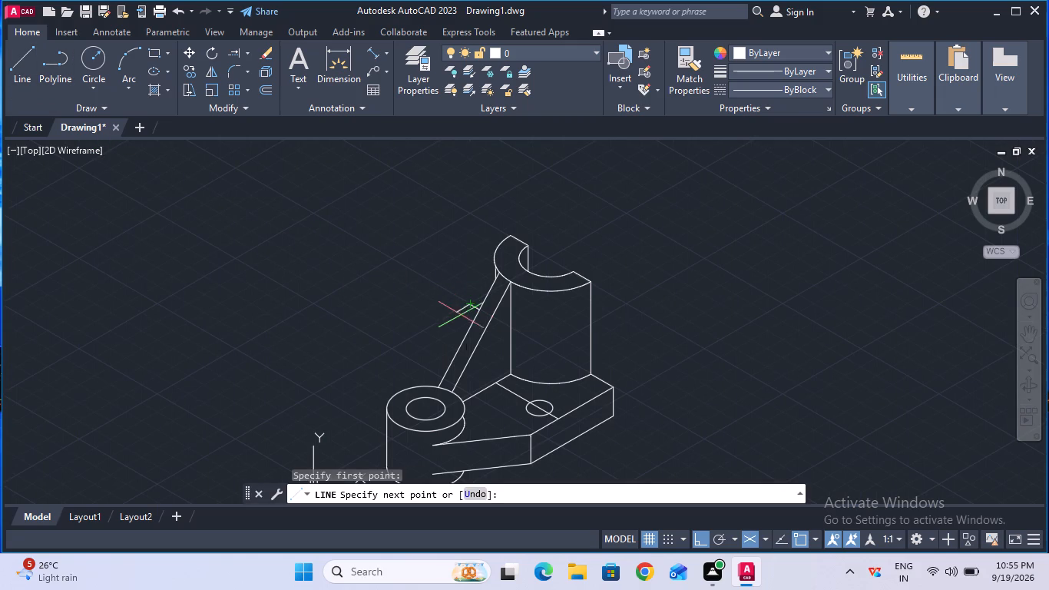
type("66")
key("Return")
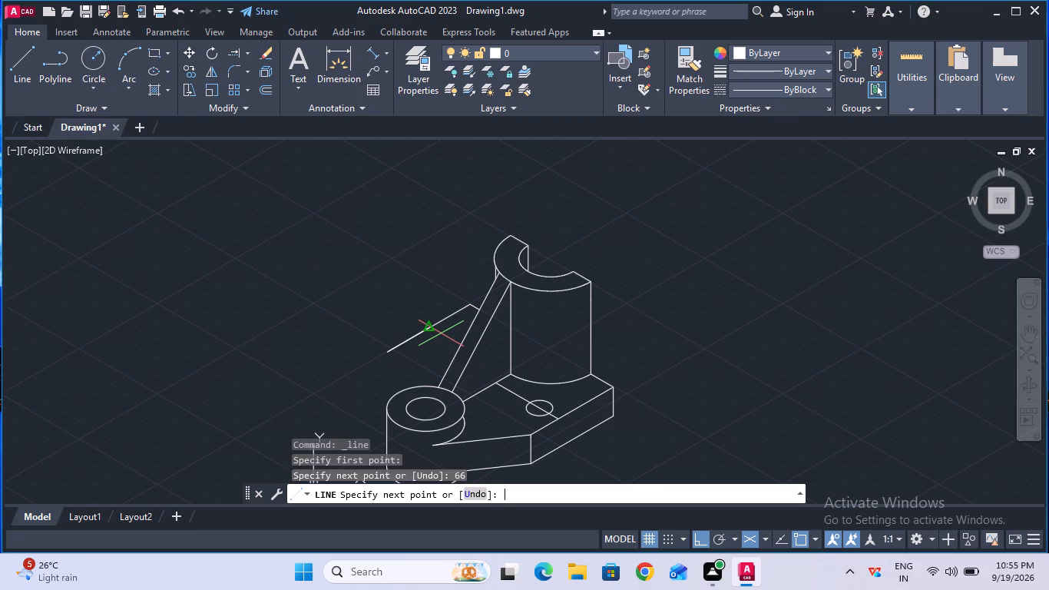
key("Escape")
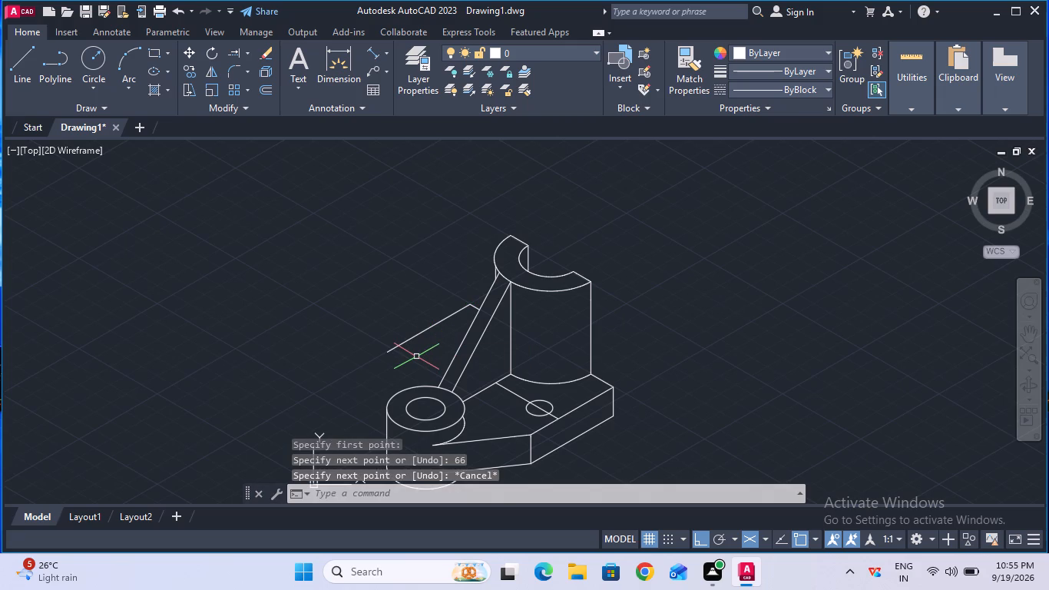
With ortho off, draw a line from the 66 mm line's free end down to the outer side quadrant of the boss's top circle.
key("F8")
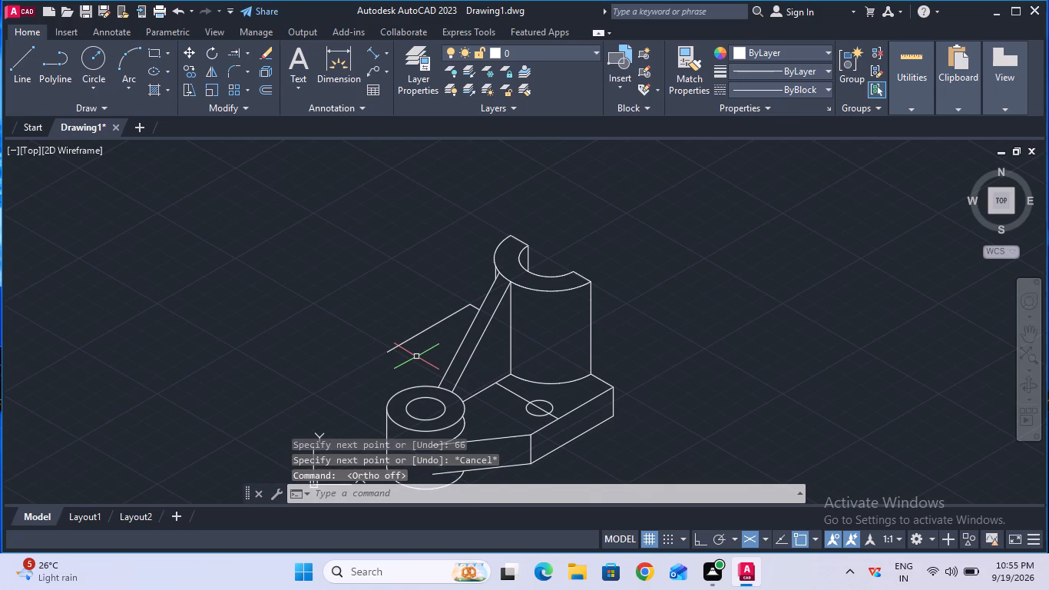
left_click(33, 83)
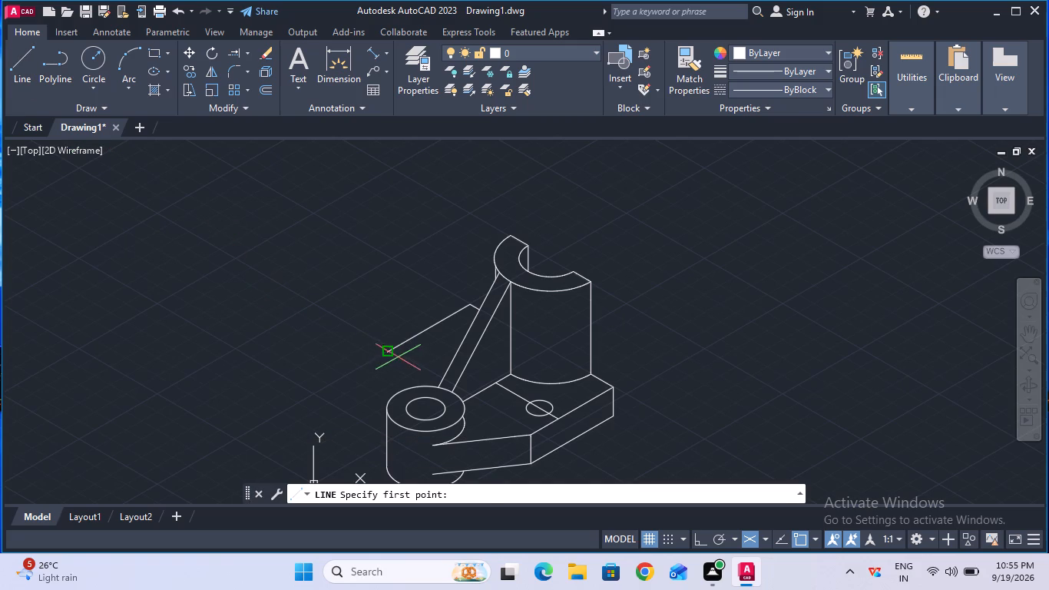
left_click(385, 356)
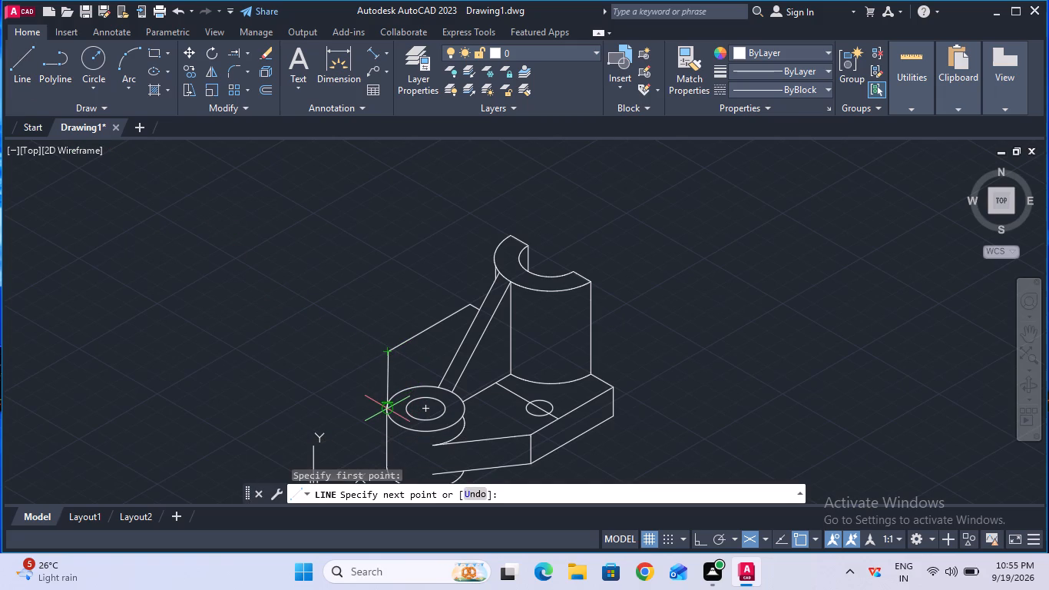
left_click(389, 403)
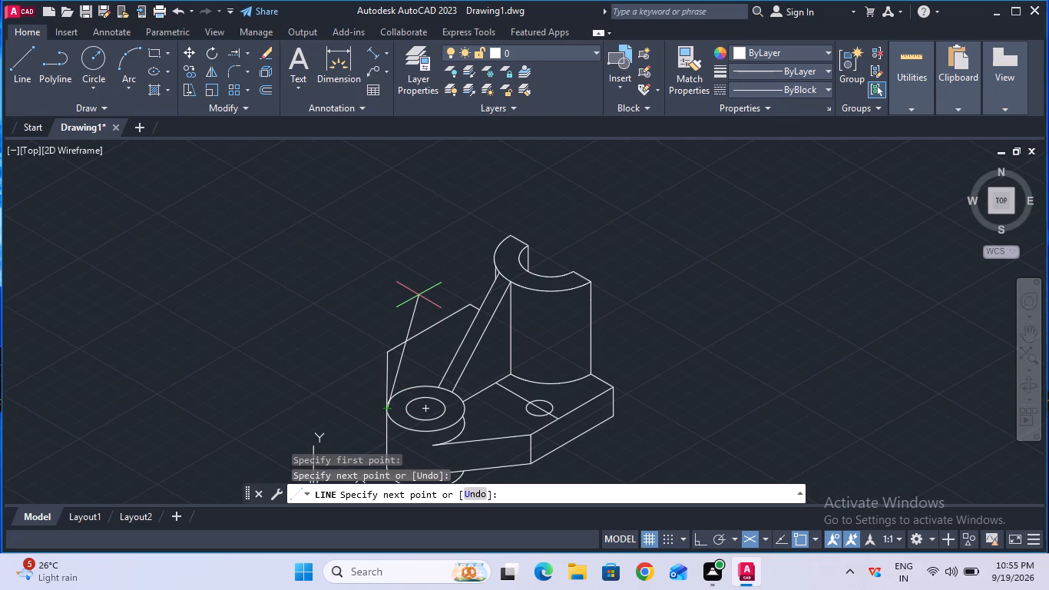
key("Escape")
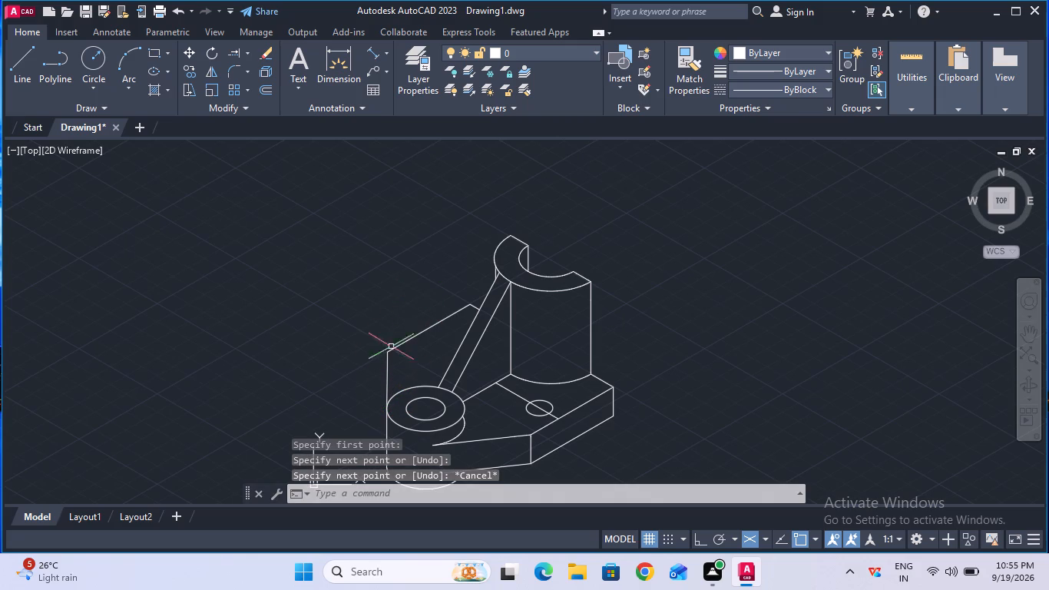
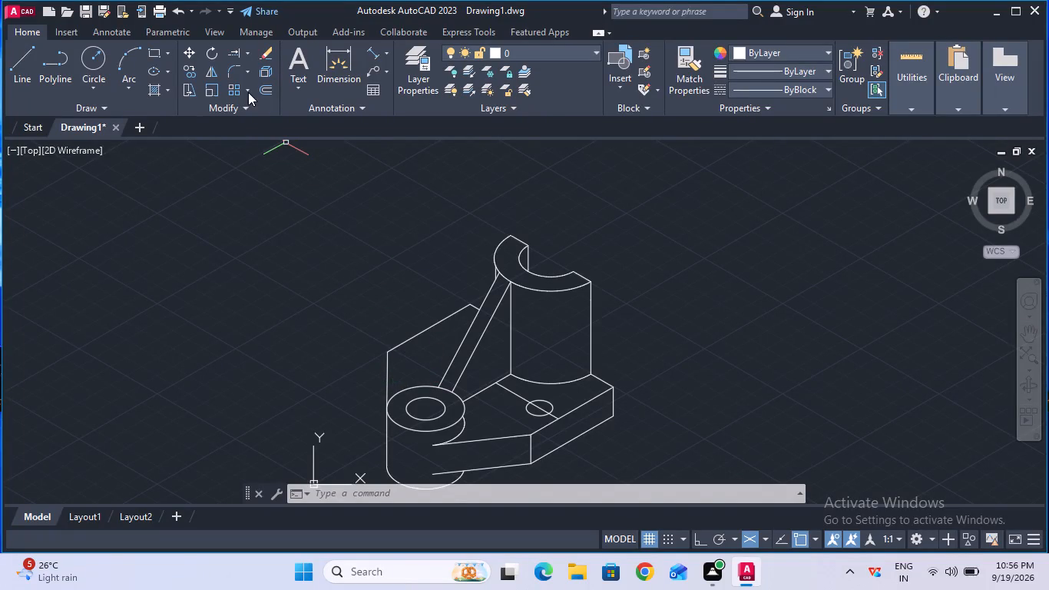
Copy the base hole from its centre 80 mm along the 150° isometric direction to the other side of the sloped rib.
double_click(194, 73)
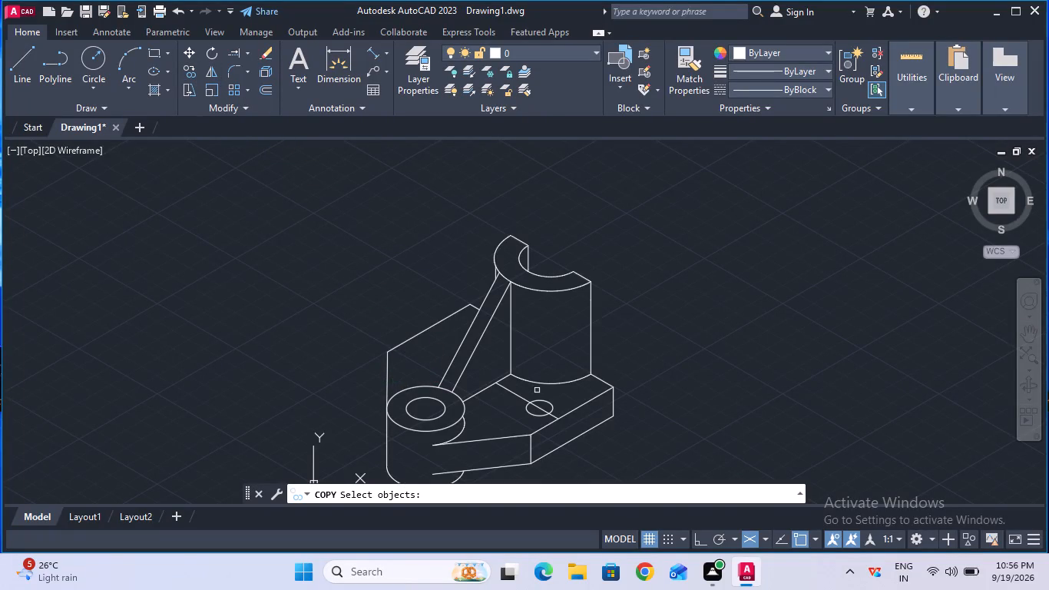
left_click(541, 399)
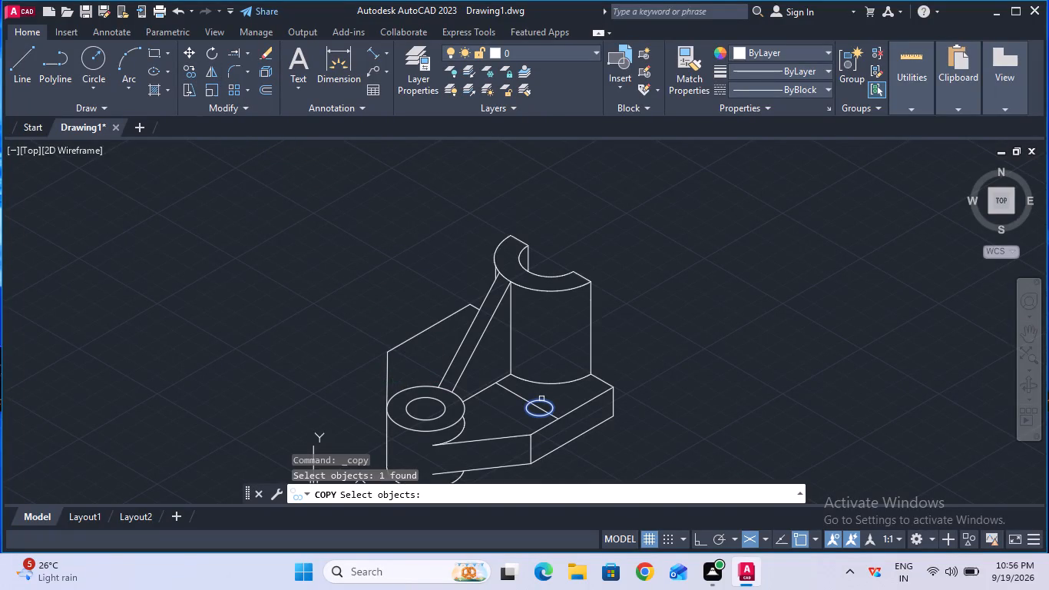
key("Return")
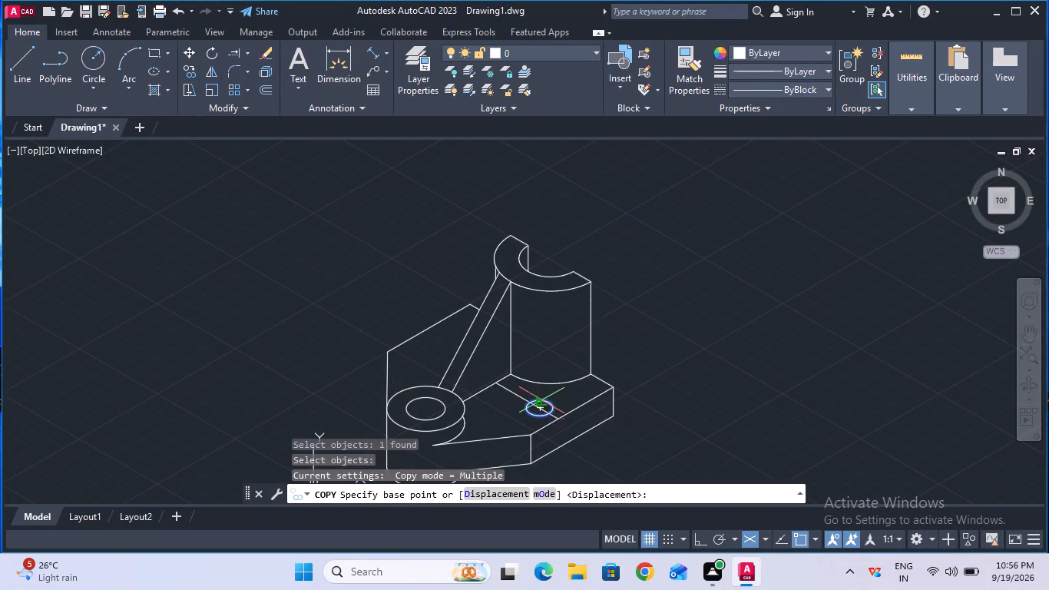
left_click(542, 409)
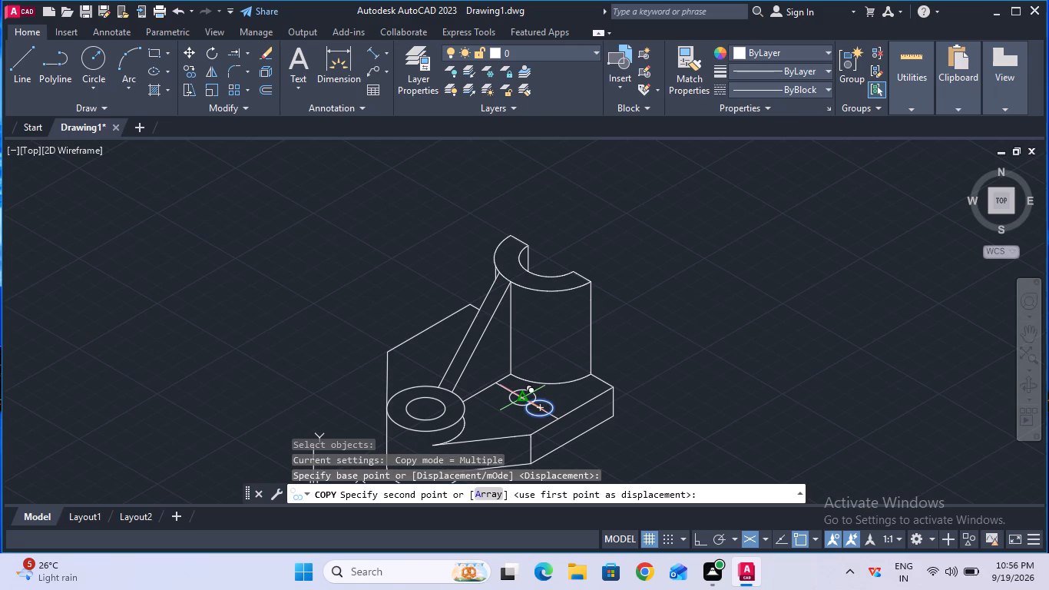
type("80")
key("Return")
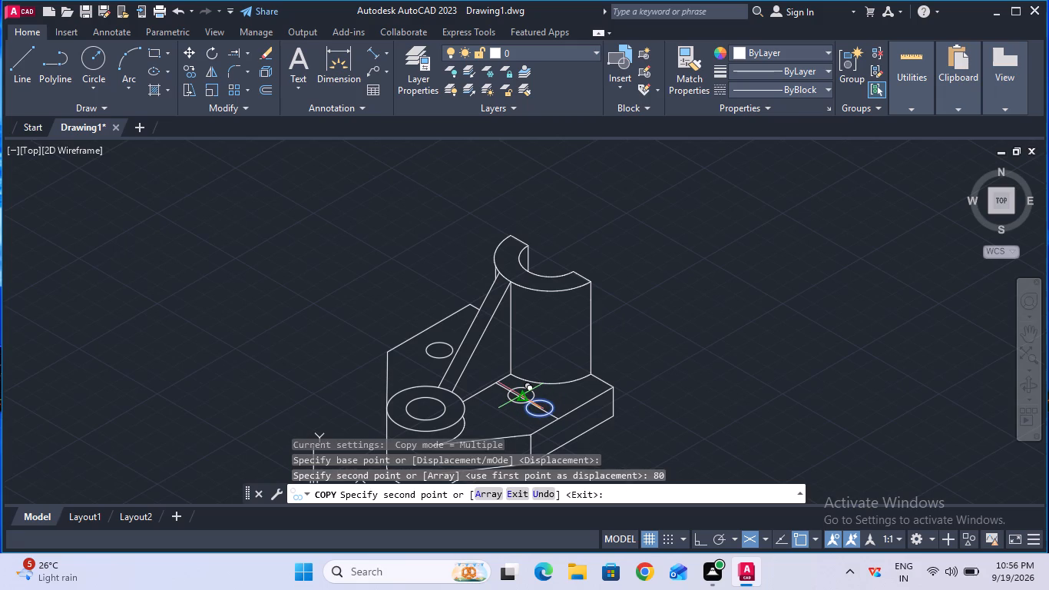
key("Escape")
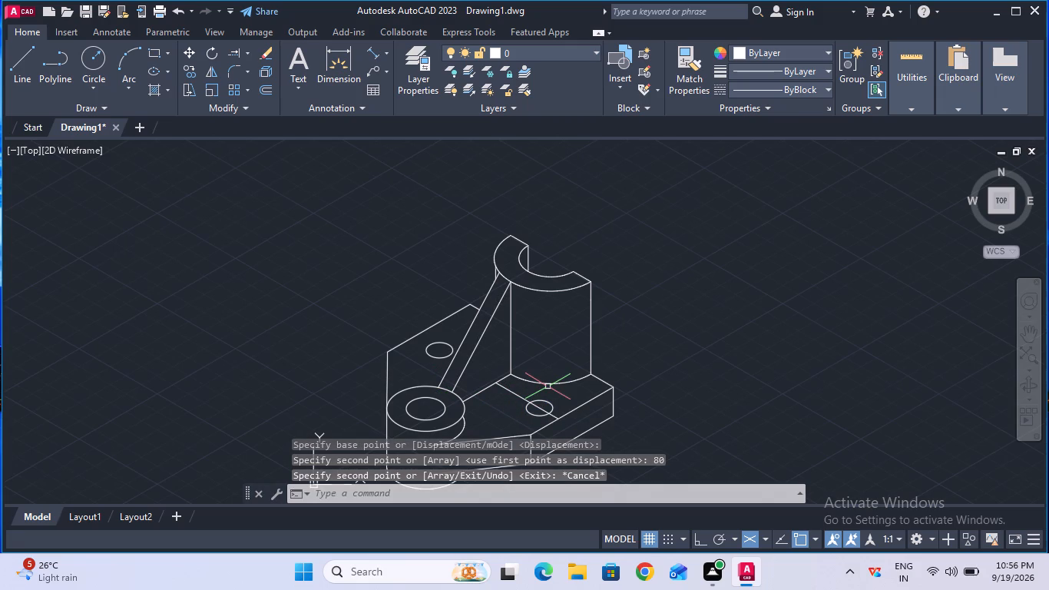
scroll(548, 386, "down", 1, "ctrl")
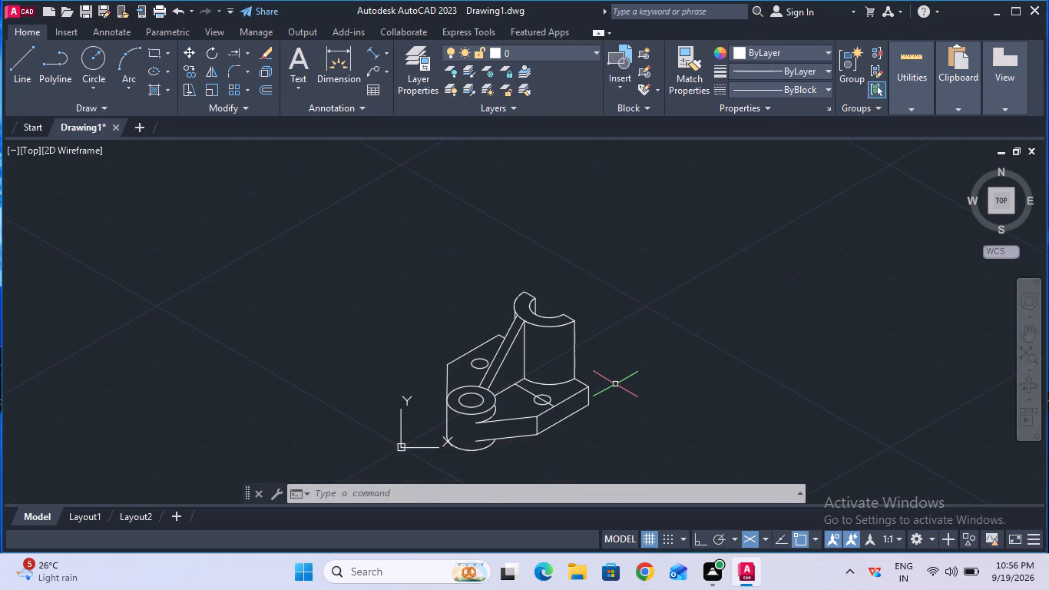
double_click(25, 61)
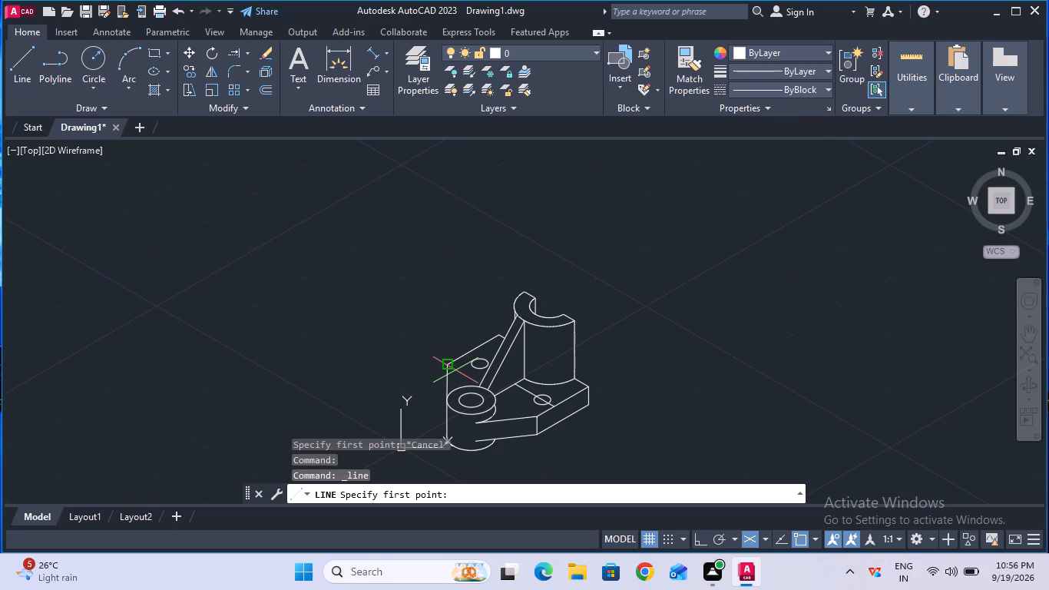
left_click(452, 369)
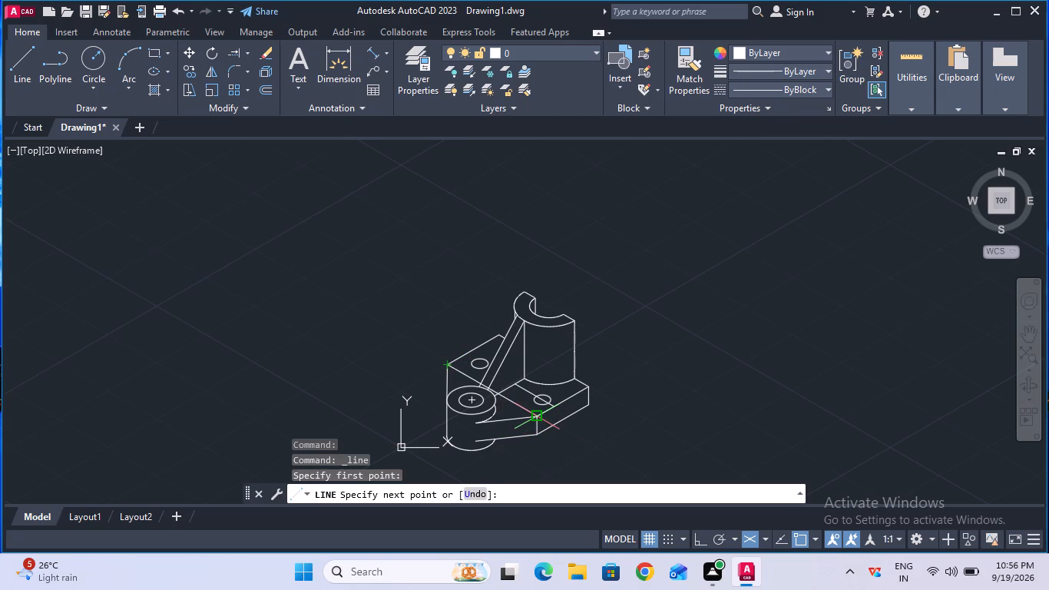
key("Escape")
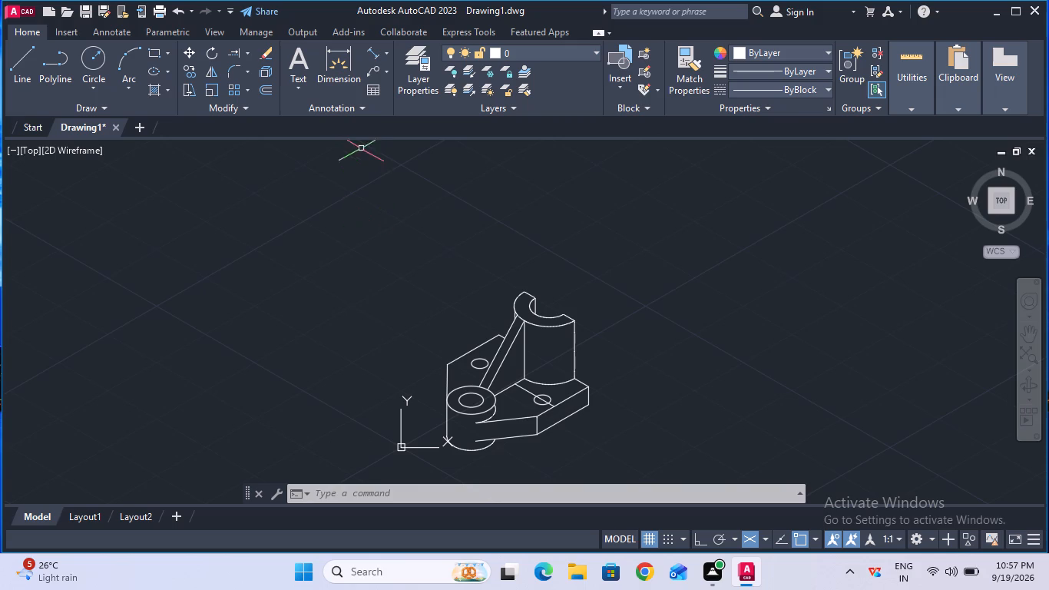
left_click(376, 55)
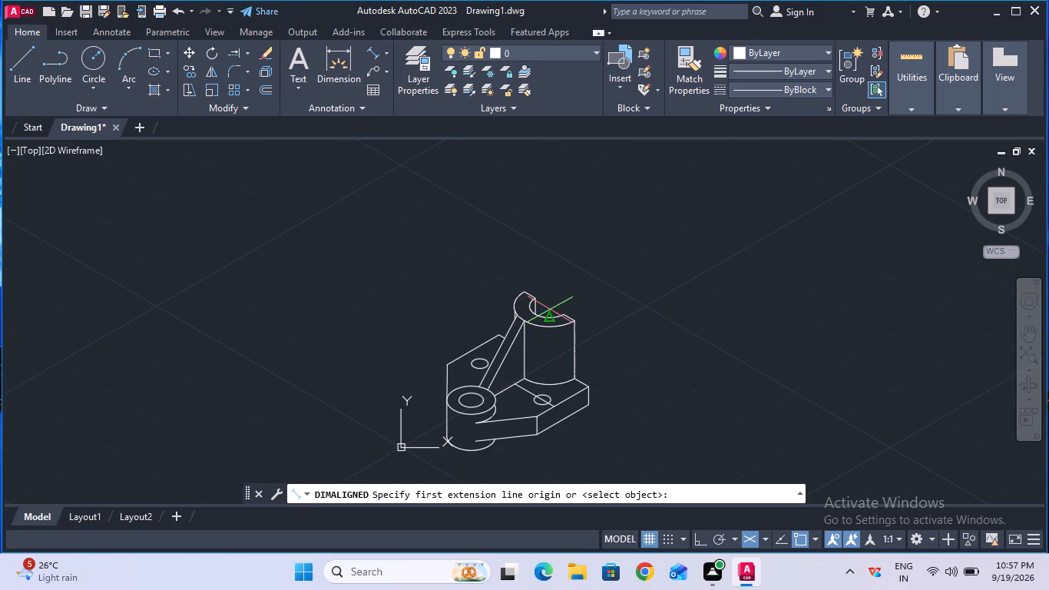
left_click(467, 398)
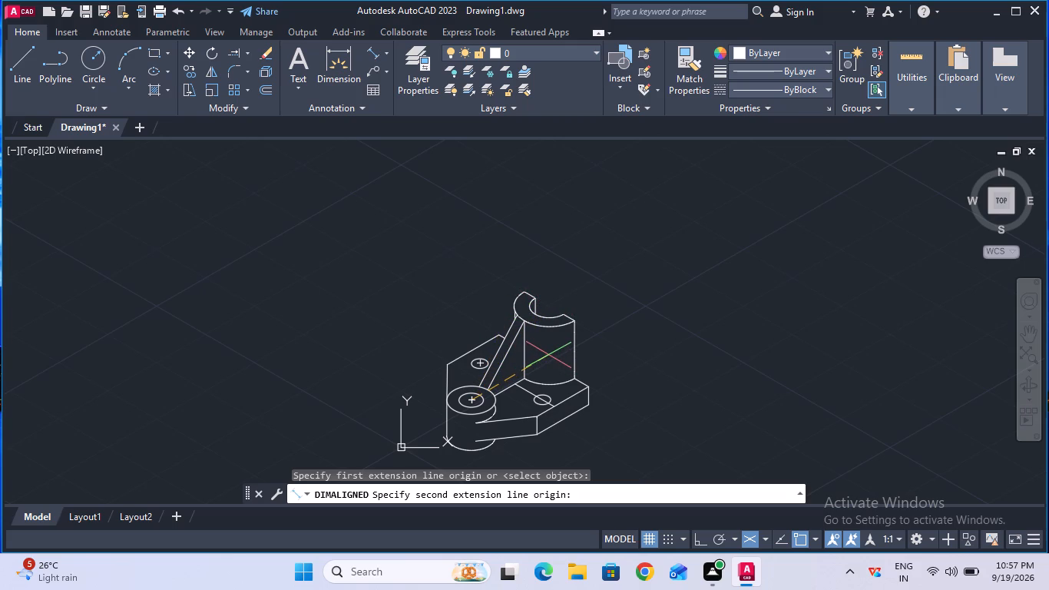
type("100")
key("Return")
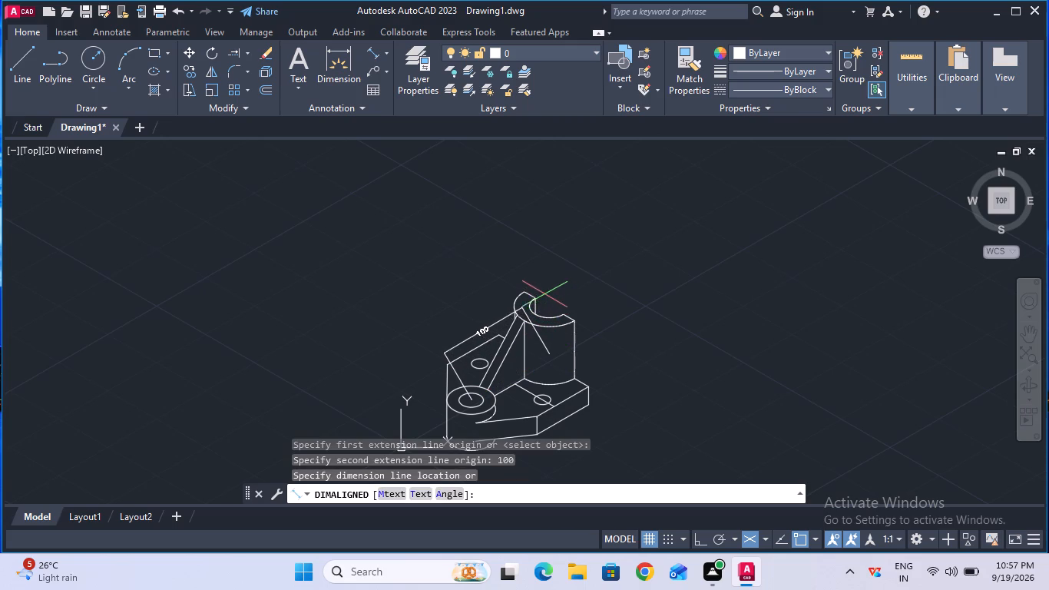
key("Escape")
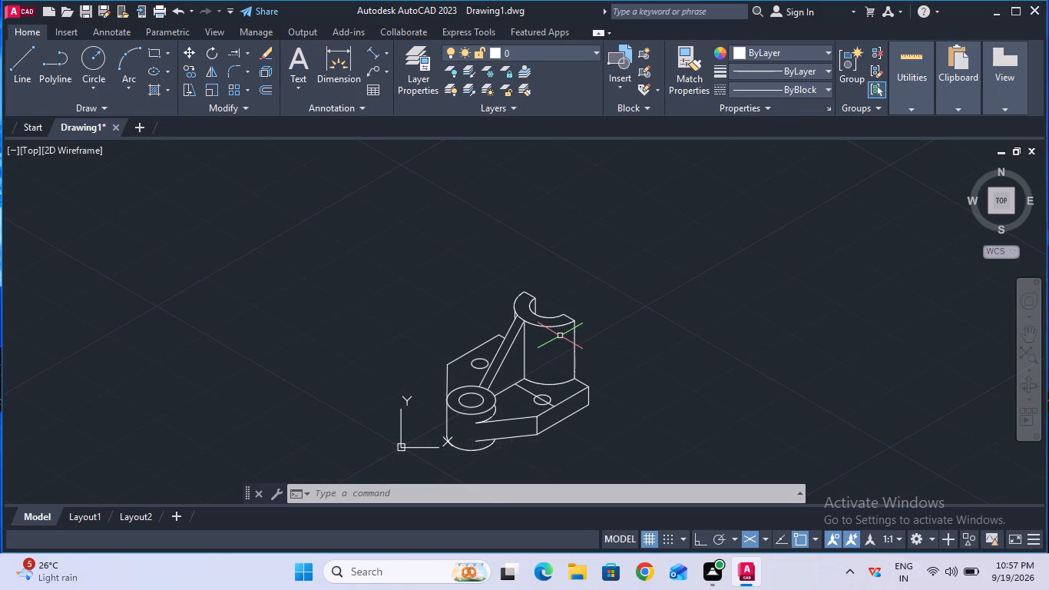
Add an aligned dimension for the boss's full height, between the lowest quadrants of its top circle and bottom arc, placed outside the boss.
left_click(366, 55)
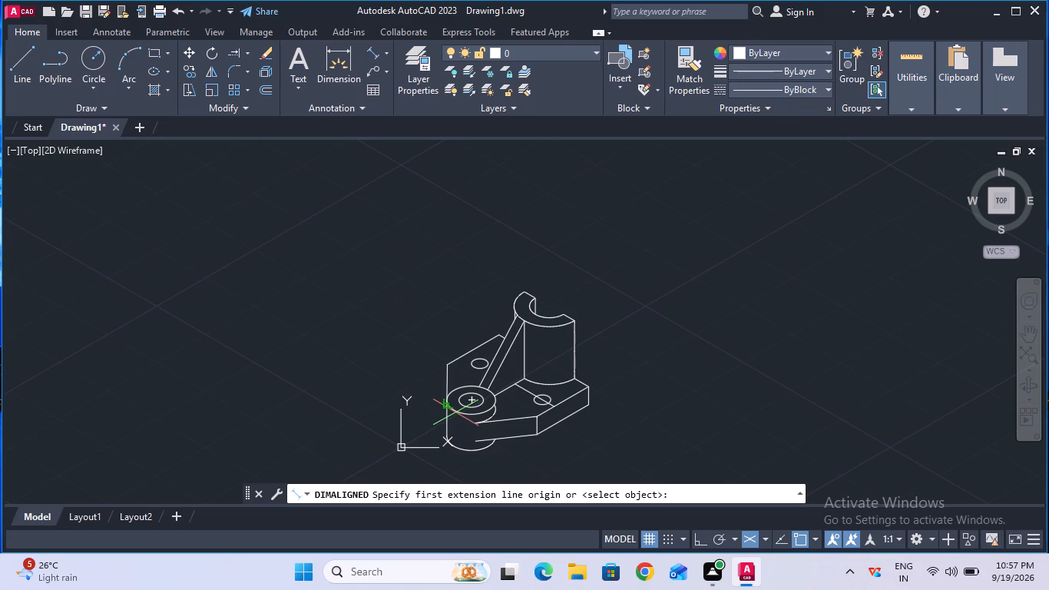
scroll(449, 409, "up", 3, "ctrl")
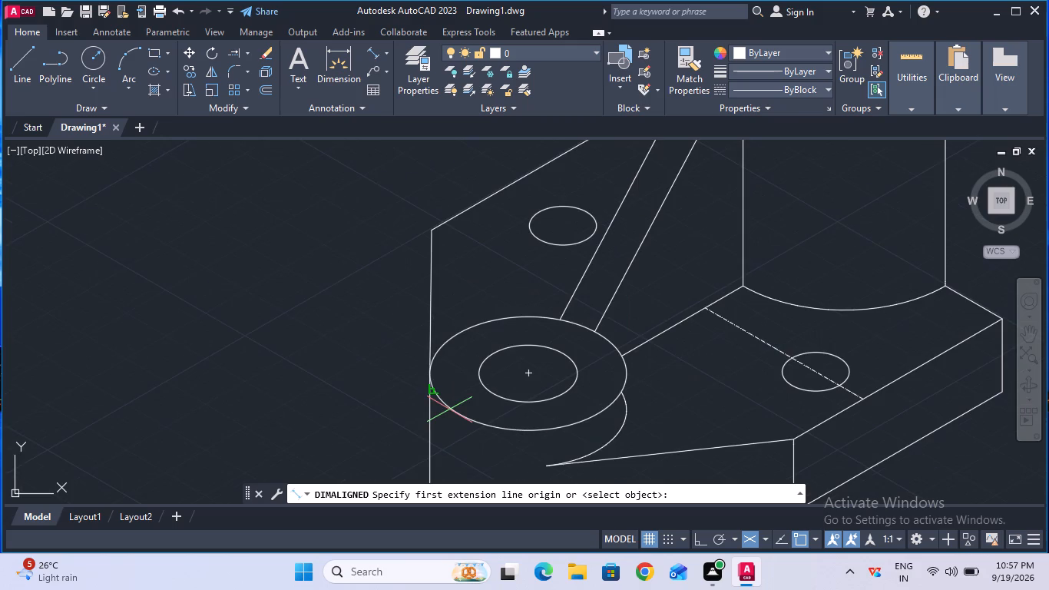
scroll(449, 409, "down", 1, "ctrl")
scroll(449, 409, "up", 1, "ctrl")
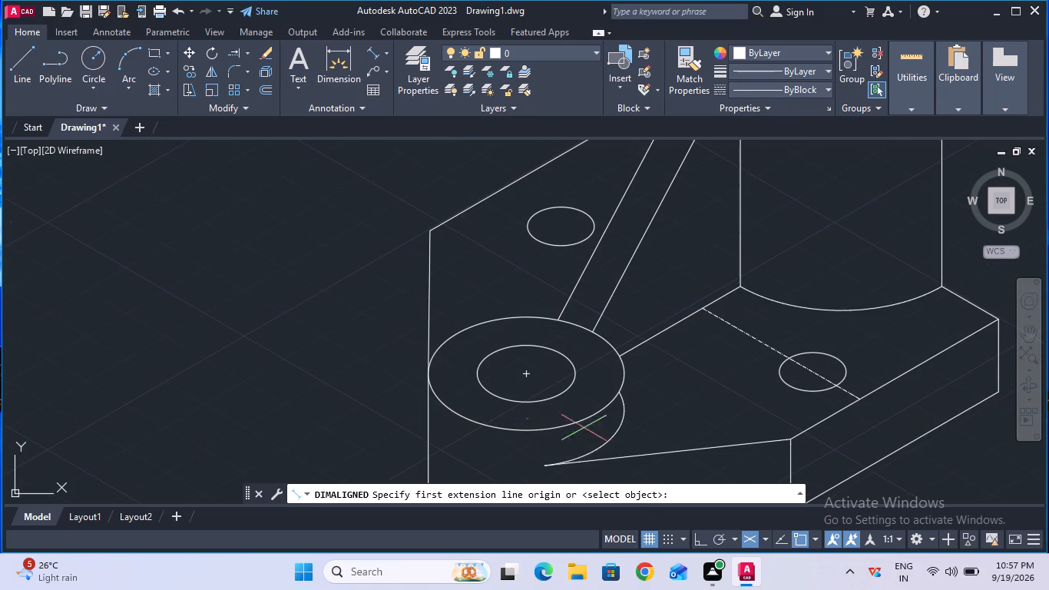
left_click(1022, 335)
left_click_drag(929, 417, 921, 257)
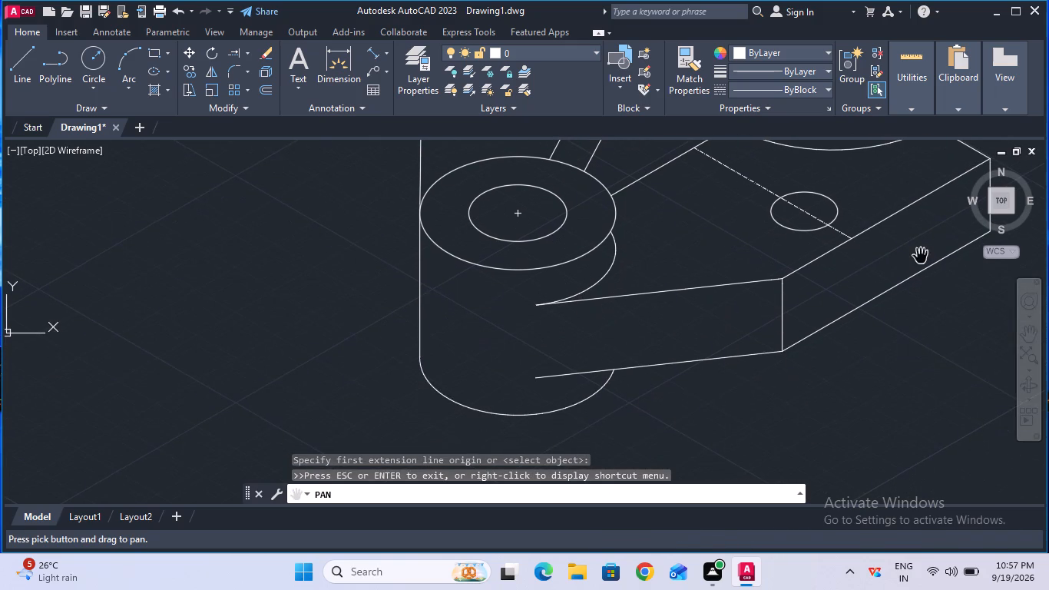
key("Escape")
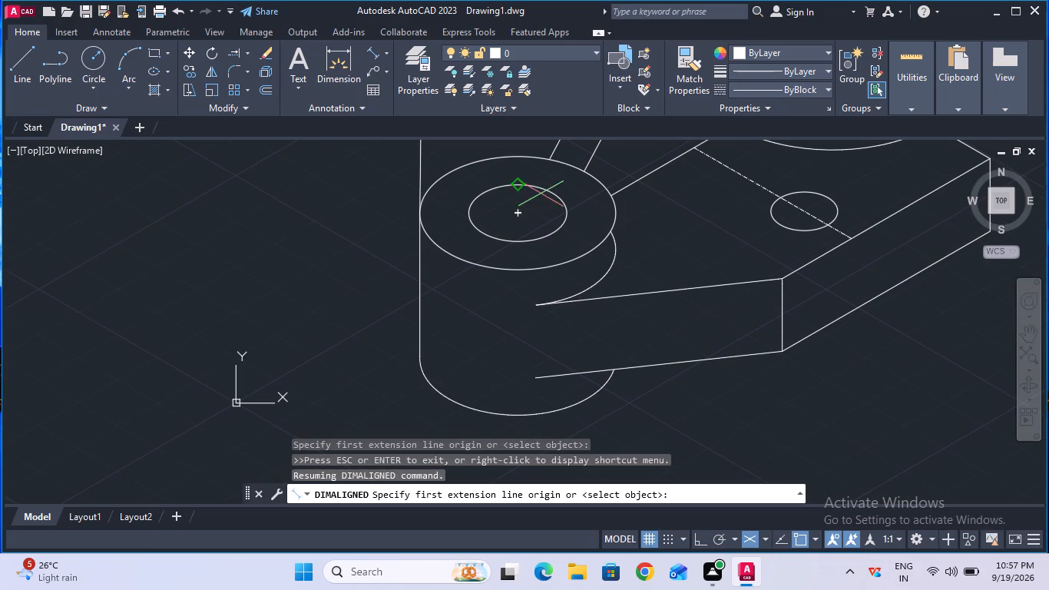
left_click(373, 50)
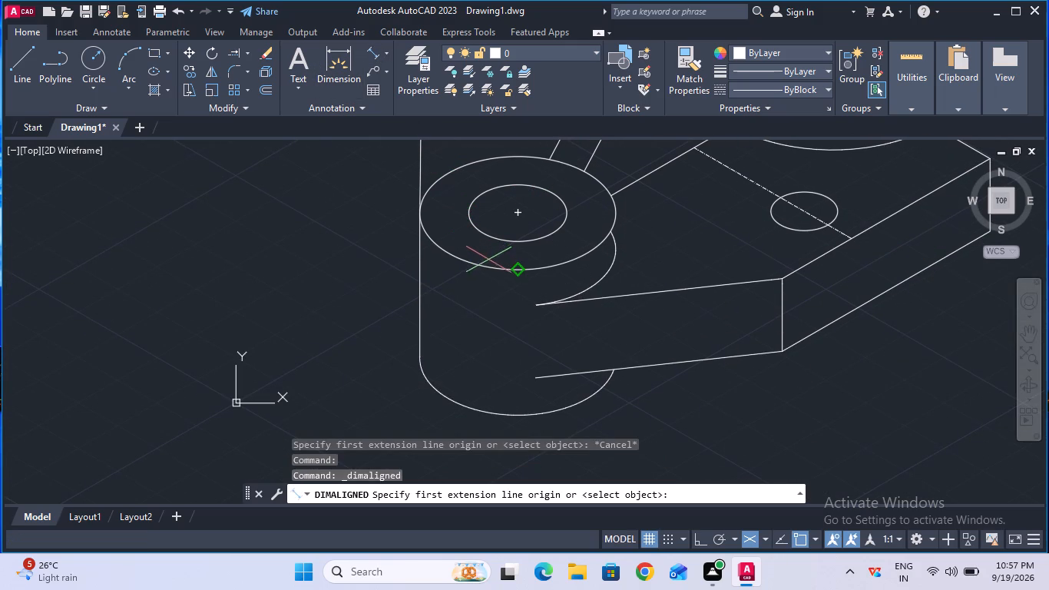
left_click(518, 267)
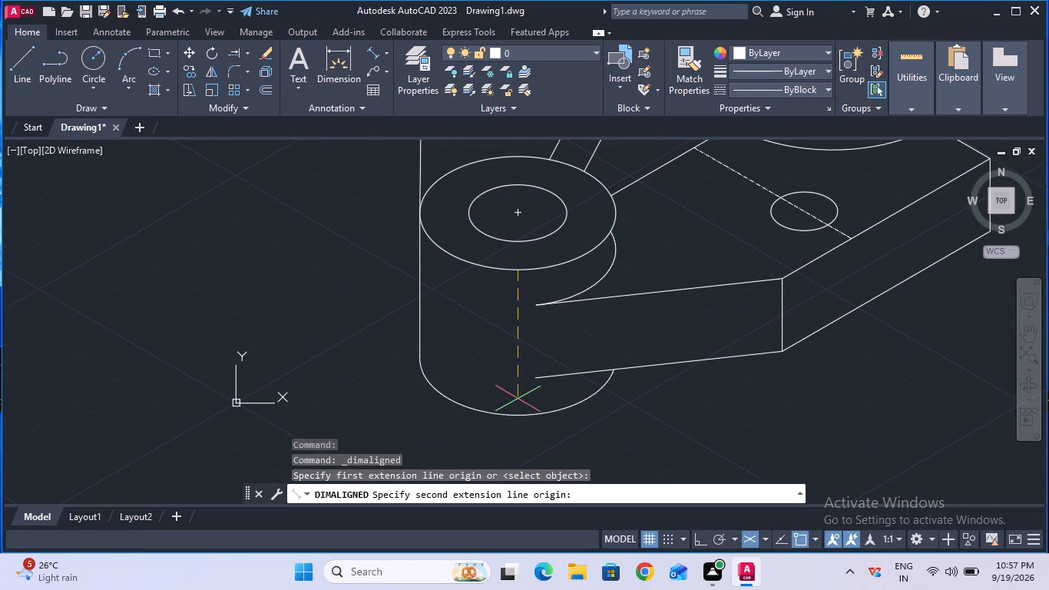
left_click(516, 416)
left_click(376, 415)
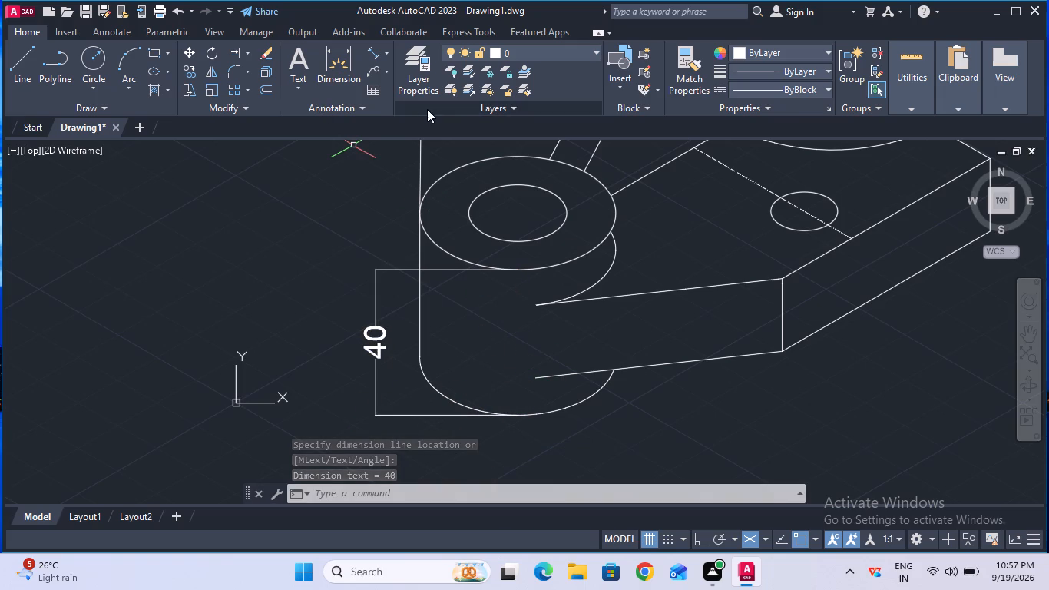
Add an aligned dimension from the lowest quadrant of the boss's top circle down to the base's top-surface level, placed inside the height dimension.
left_click(376, 56)
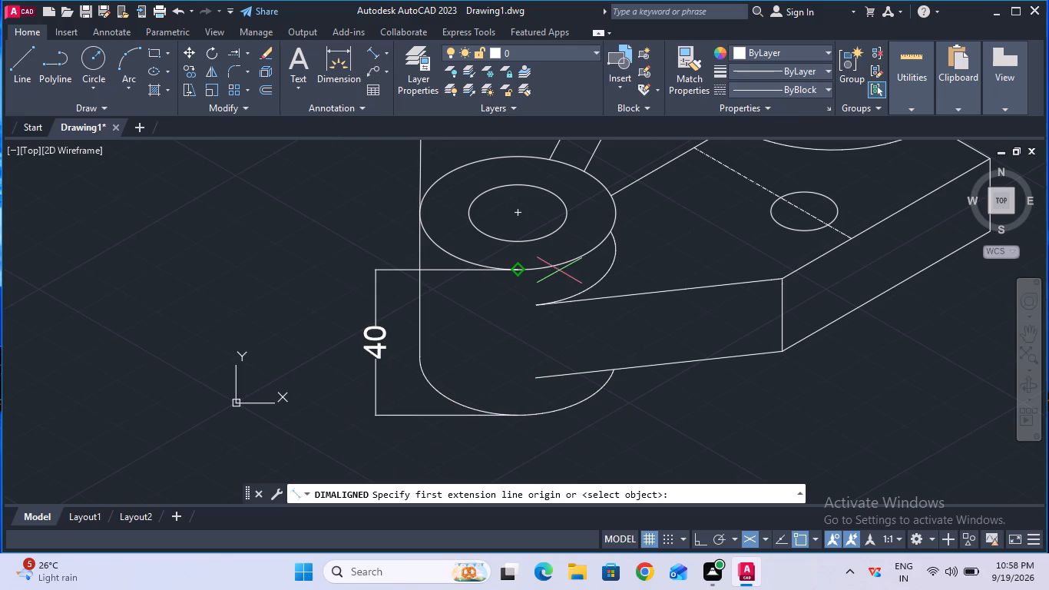
left_click(512, 272)
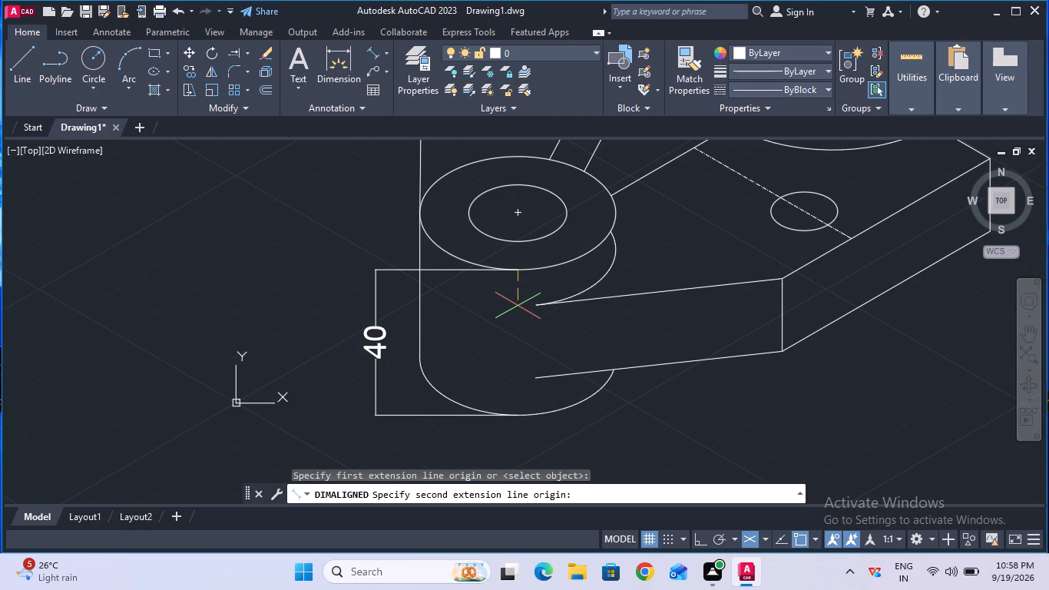
left_click(518, 306)
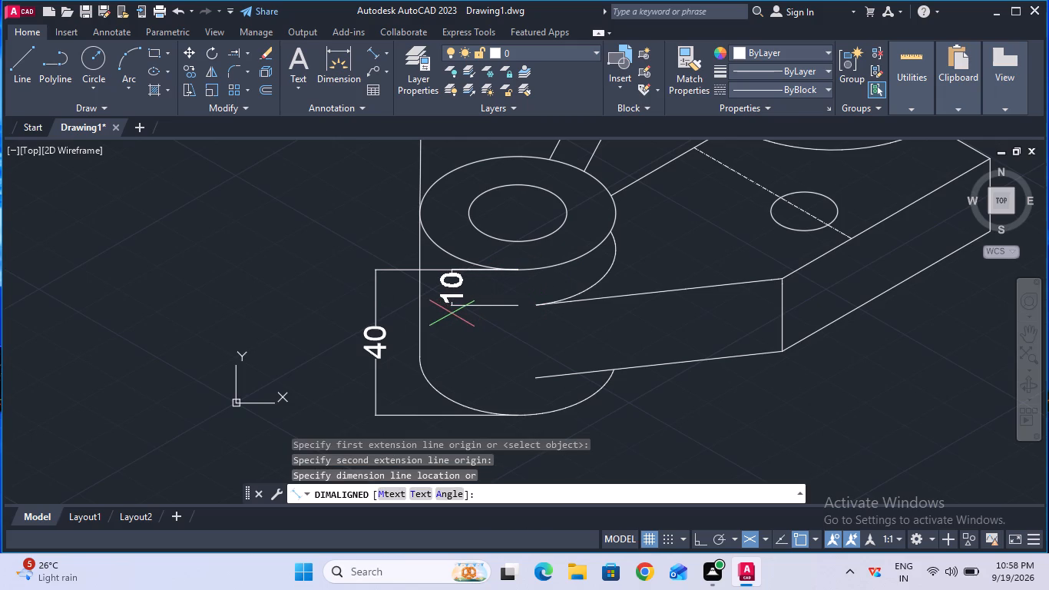
left_click(452, 313)
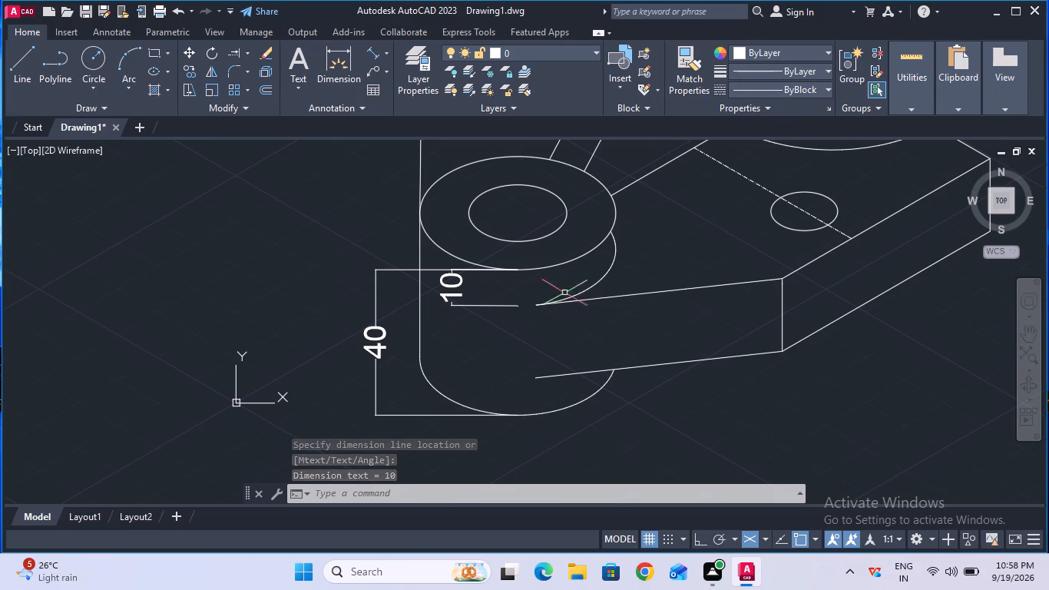
Add an aligned dimension across the width of the sloped rib, between its two long edges, with the text placed on the rib.
scroll(527, 131, "down", 5, "ctrl")
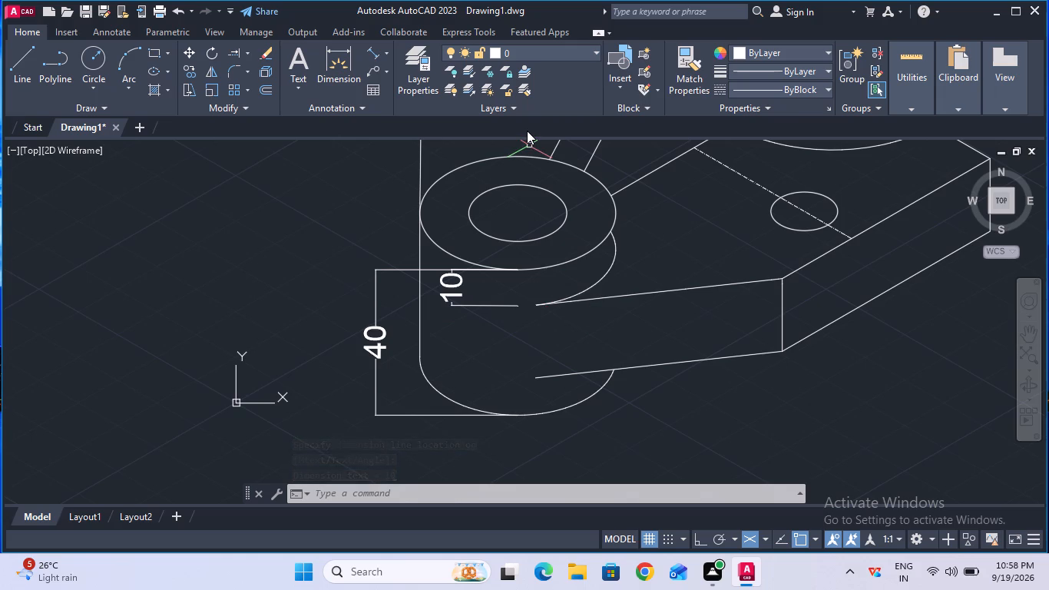
left_click(1031, 339)
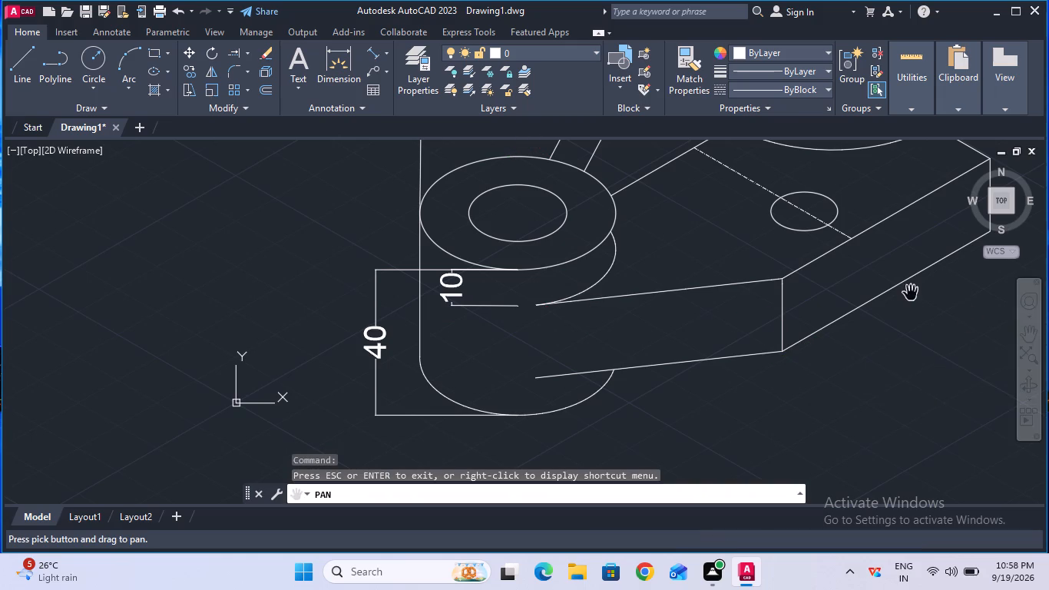
left_click_drag(909, 298, 945, 531)
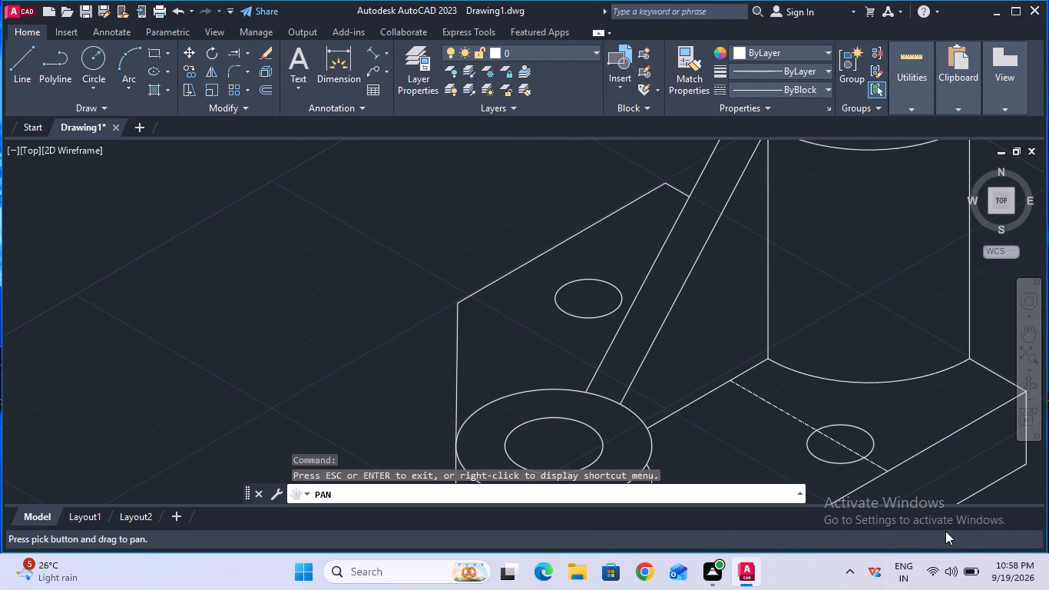
key("Escape")
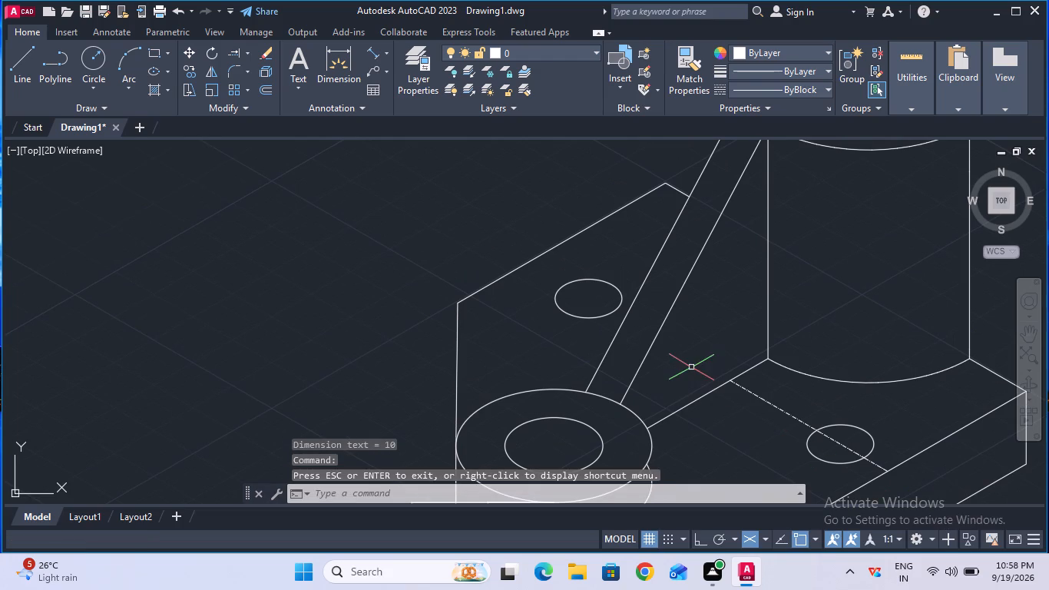
left_click(370, 51)
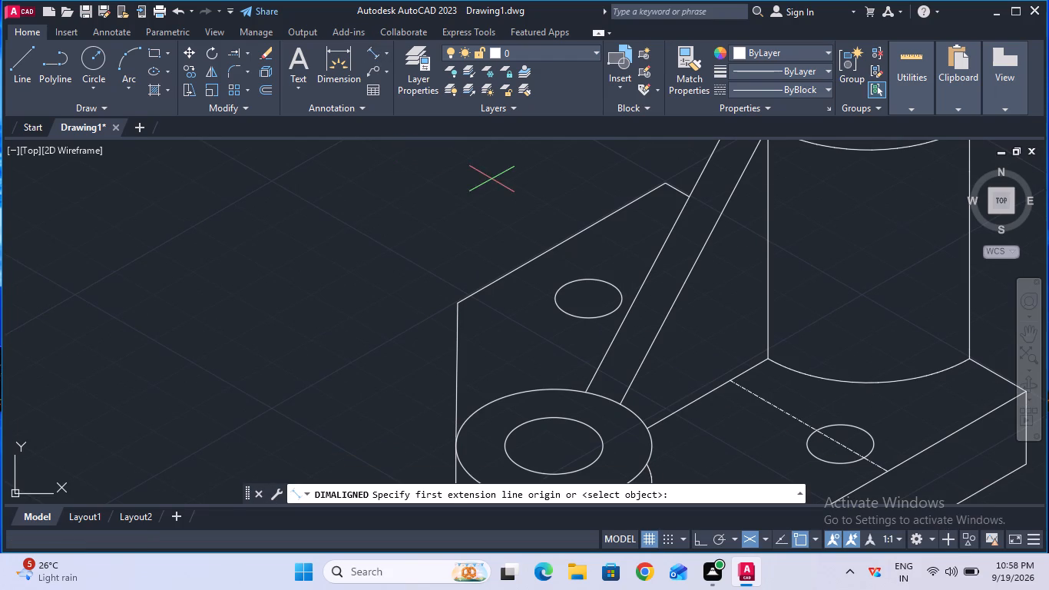
left_click(659, 252)
left_click(692, 261)
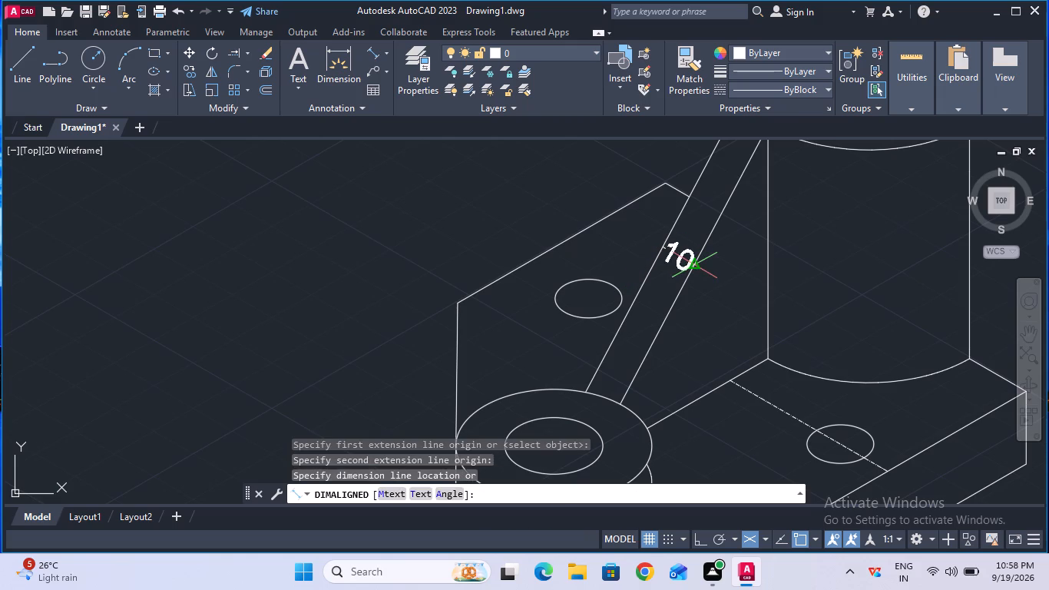
left_click(690, 237)
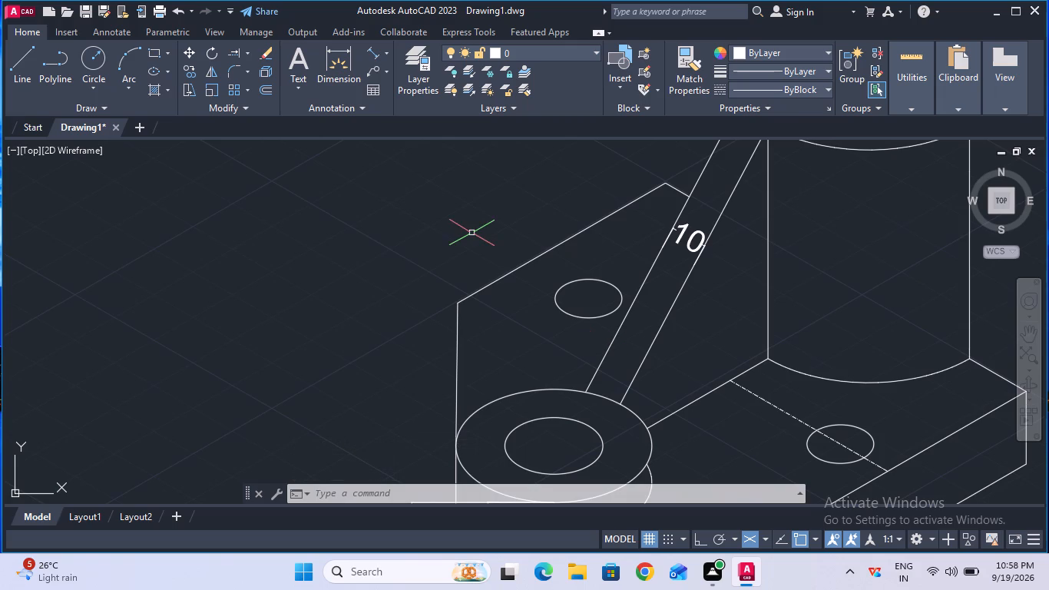
Add an aligned dimension for the base's thickness between the midpoints of its front side face's upper and lower edges.
left_click(369, 58)
scroll(789, 341, "down", 1, "ctrl")
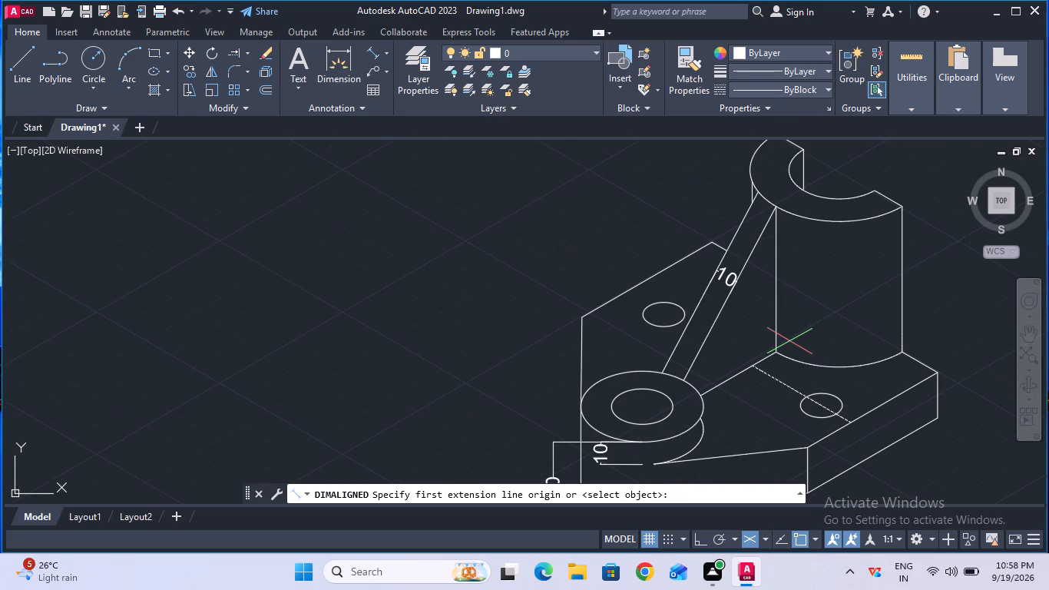
left_click(876, 413)
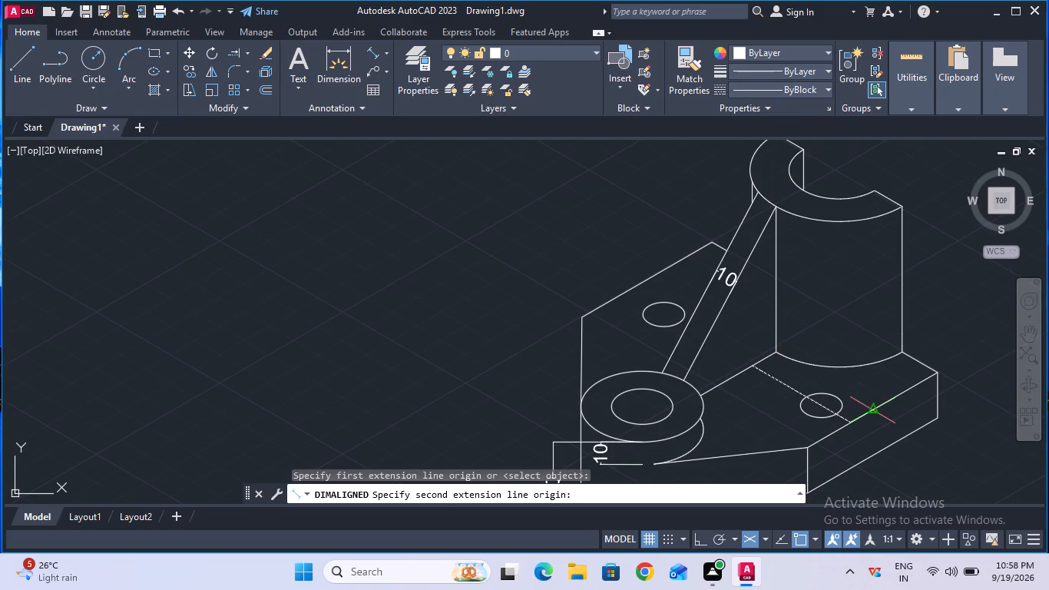
double_click(869, 459)
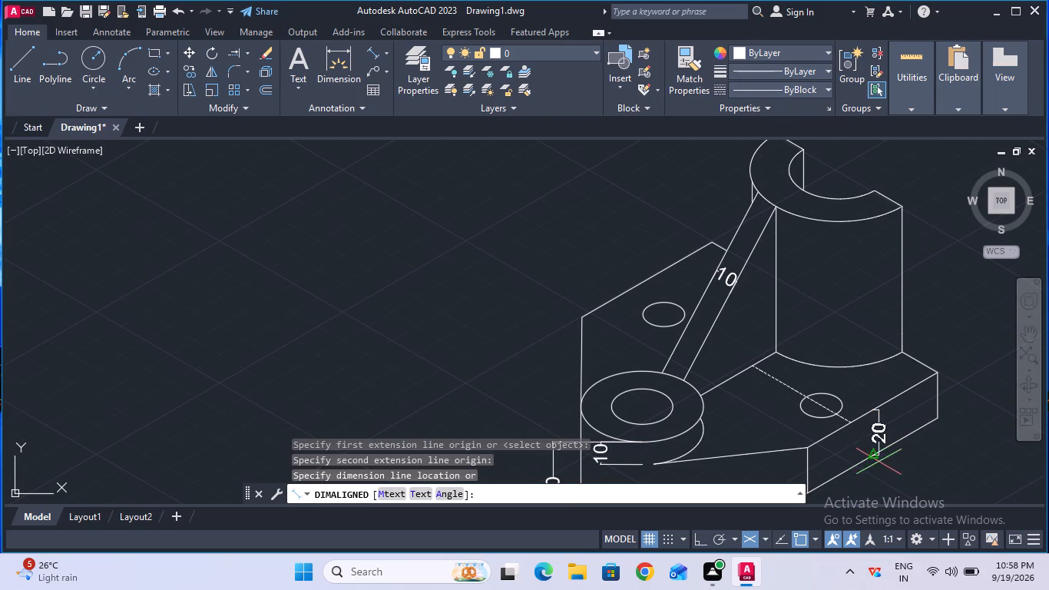
left_click(892, 462)
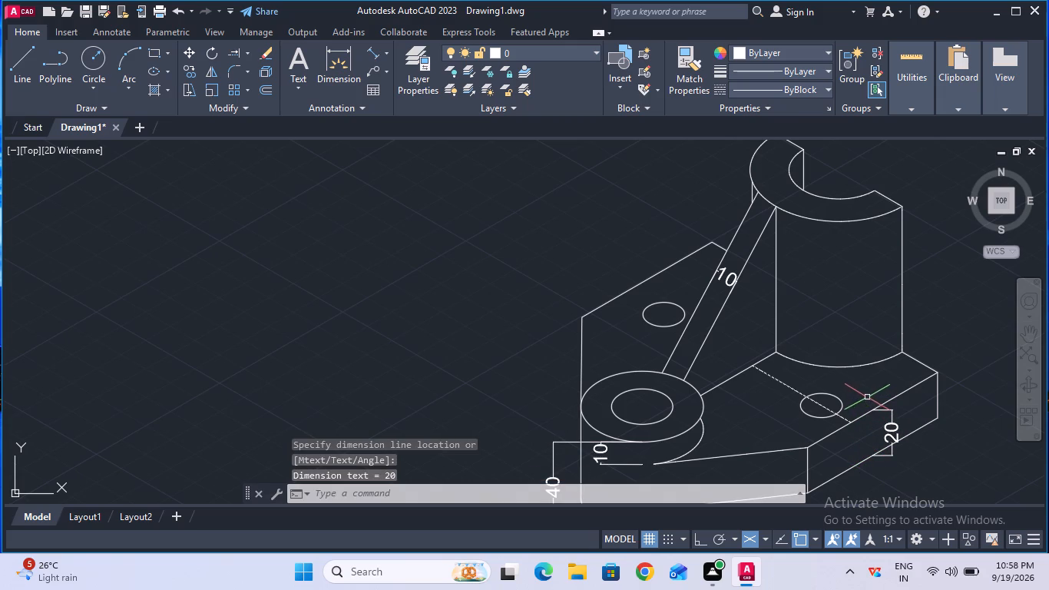
Add an aligned dimension from the centre of the hole beside the half-cylinder to the inner end of its dashed centre line, offset towards the boss.
left_click(369, 58)
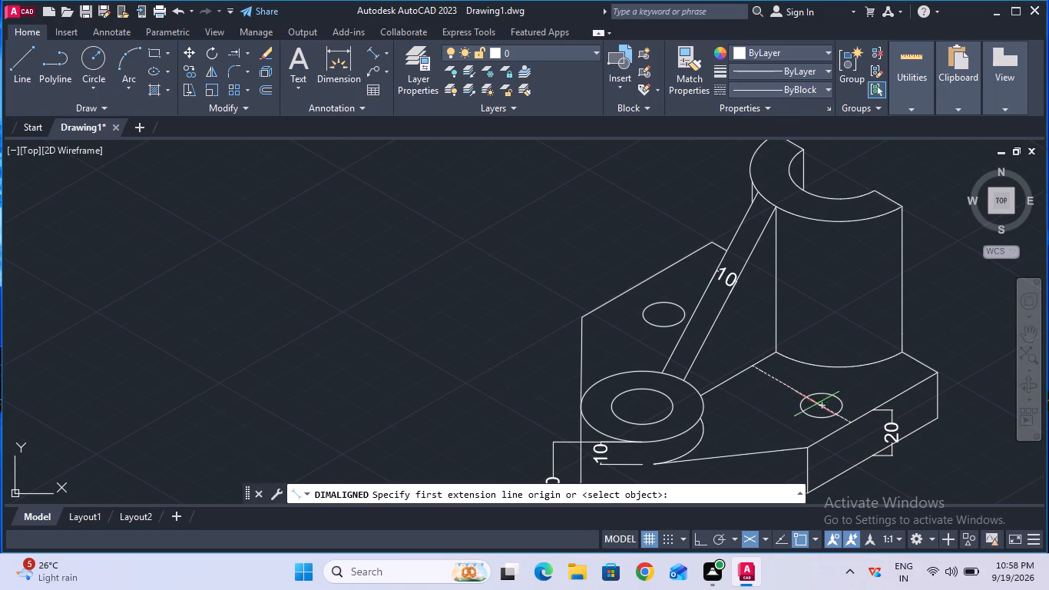
left_click(823, 408)
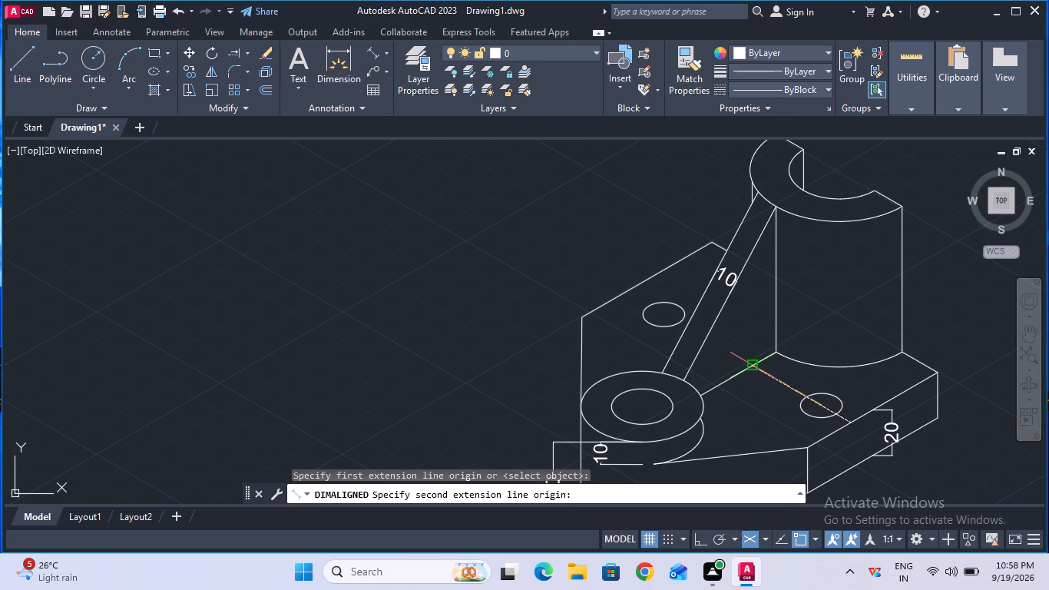
left_click(750, 364)
left_click(731, 396)
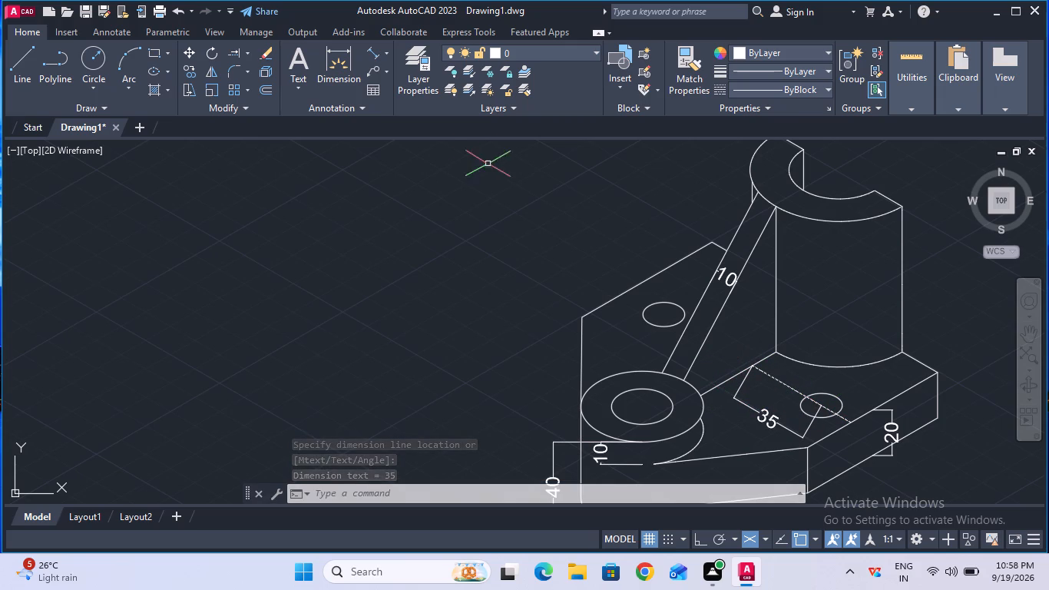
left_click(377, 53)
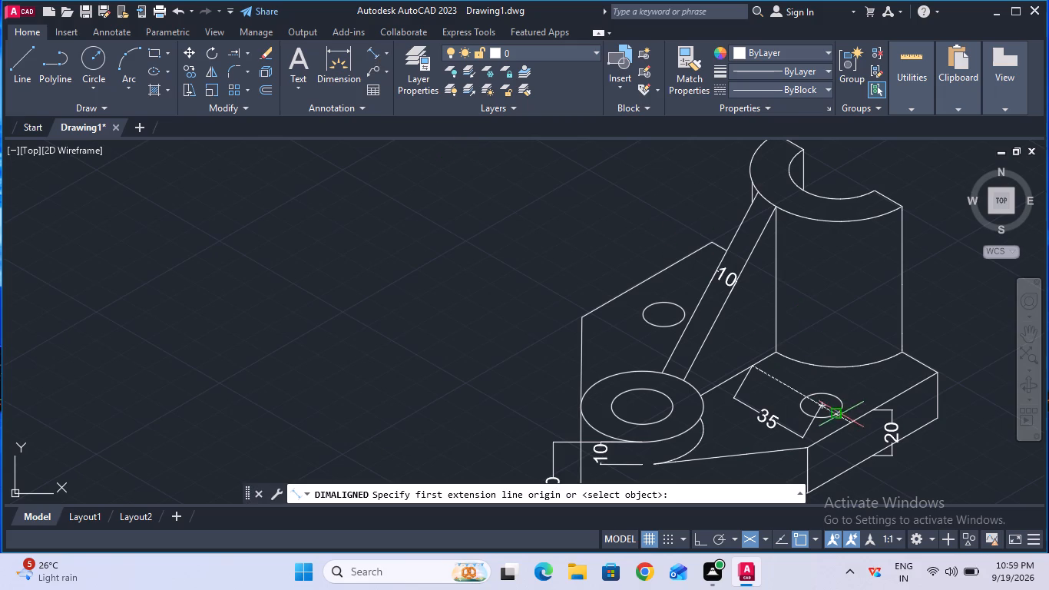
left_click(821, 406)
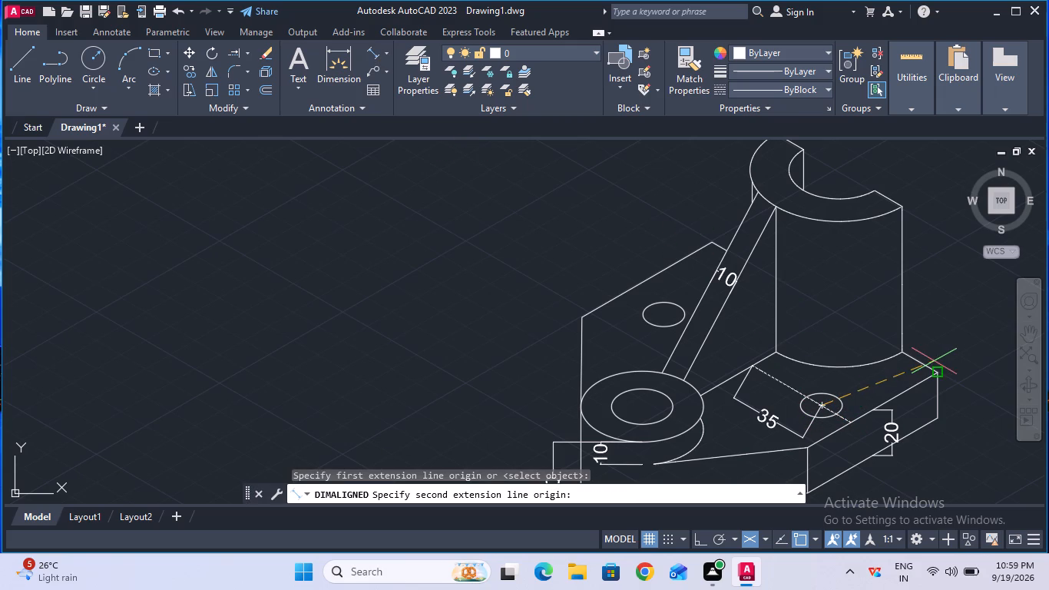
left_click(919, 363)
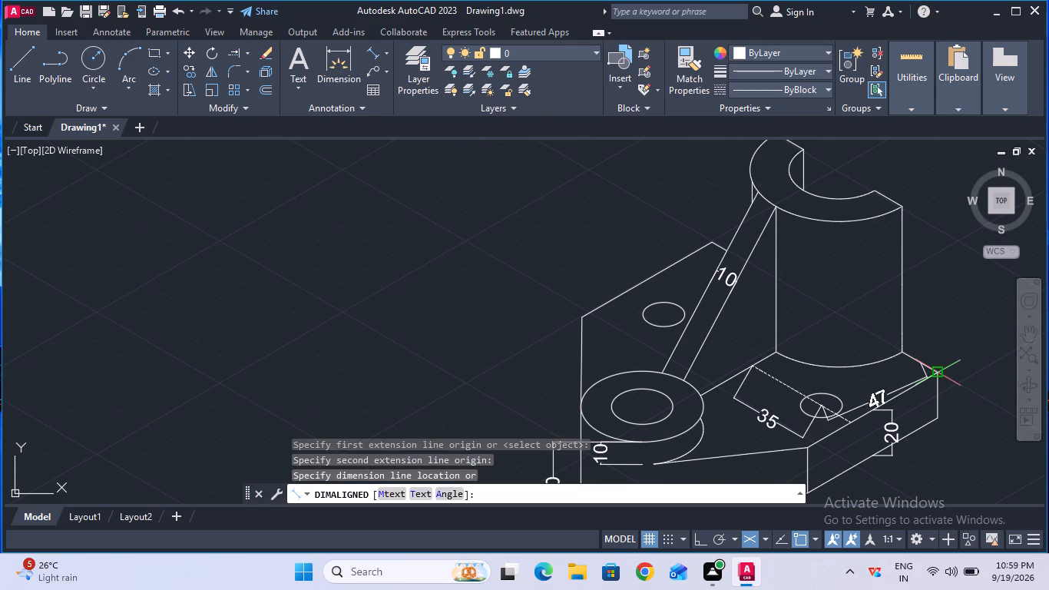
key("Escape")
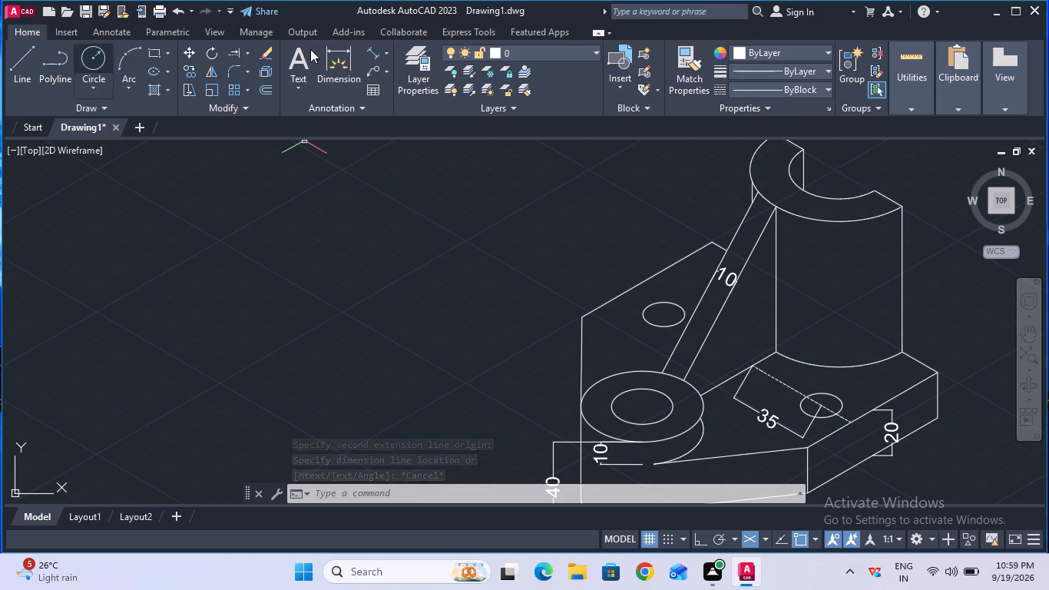
With the CENTER linetype and Ortho on, draw a line about 15 mm long at 30° from the centre of the hole beside the half-cylinder.
left_click(815, 85)
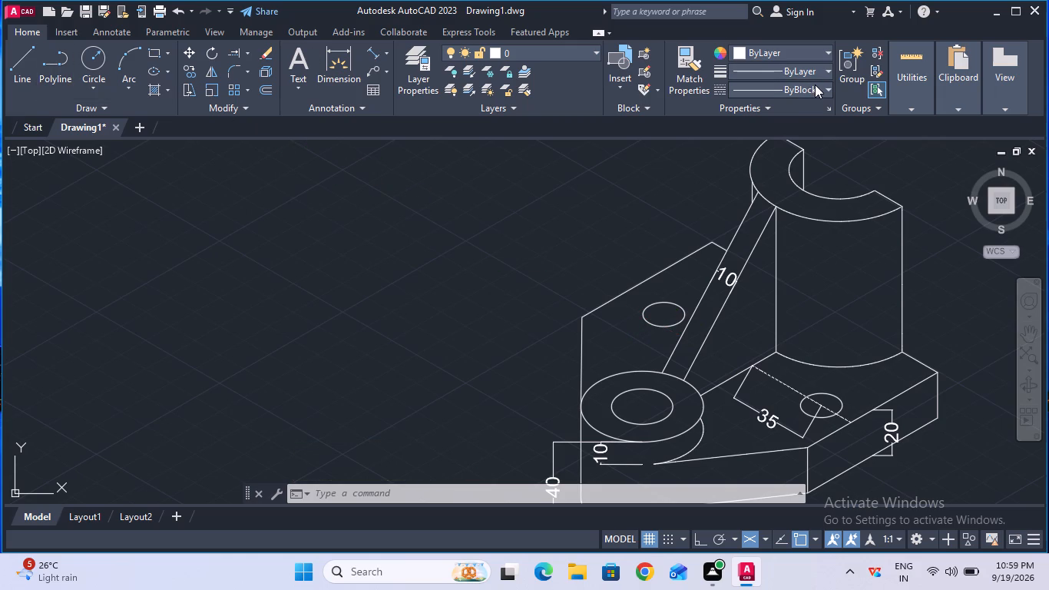
left_click(812, 146)
left_click(22, 80)
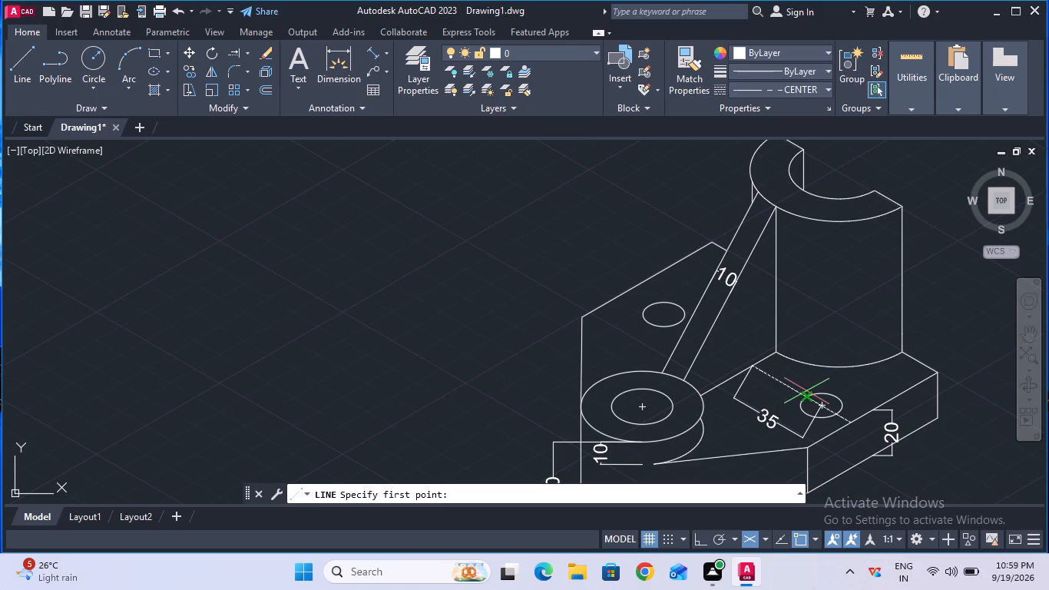
left_click(822, 408)
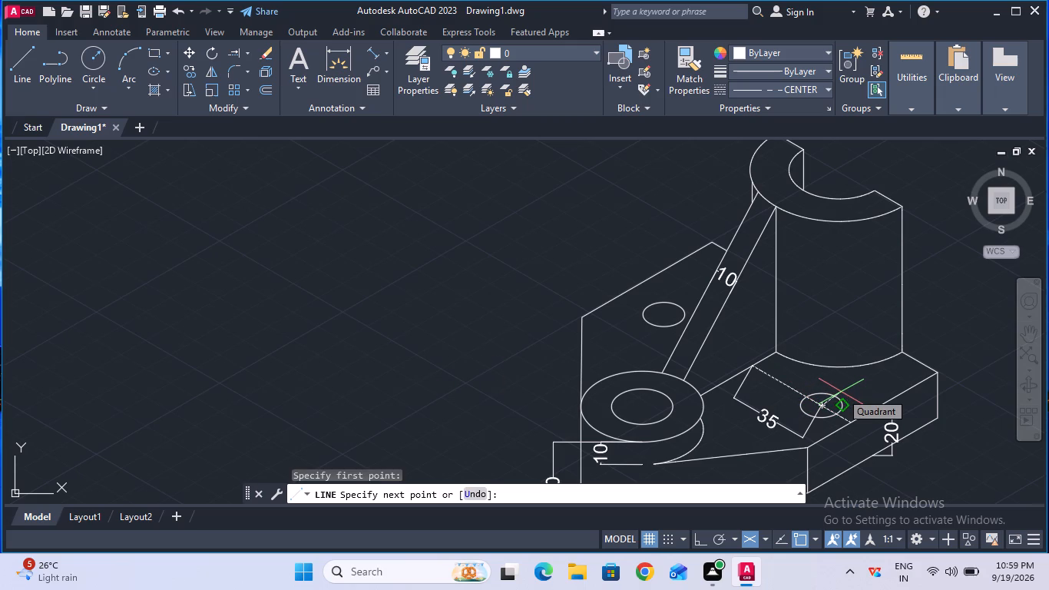
key("F8")
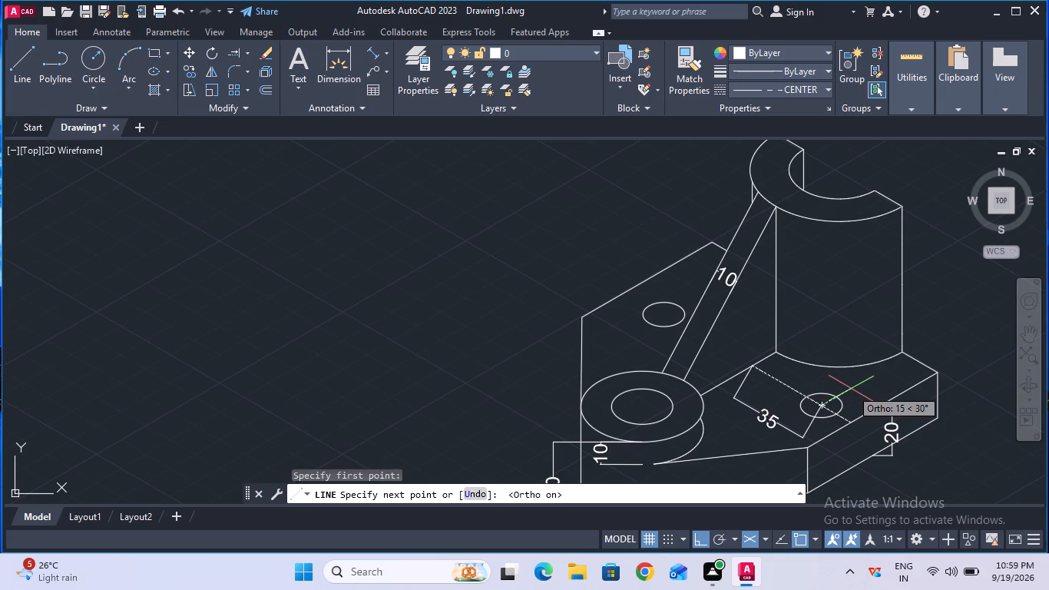
left_click(851, 389)
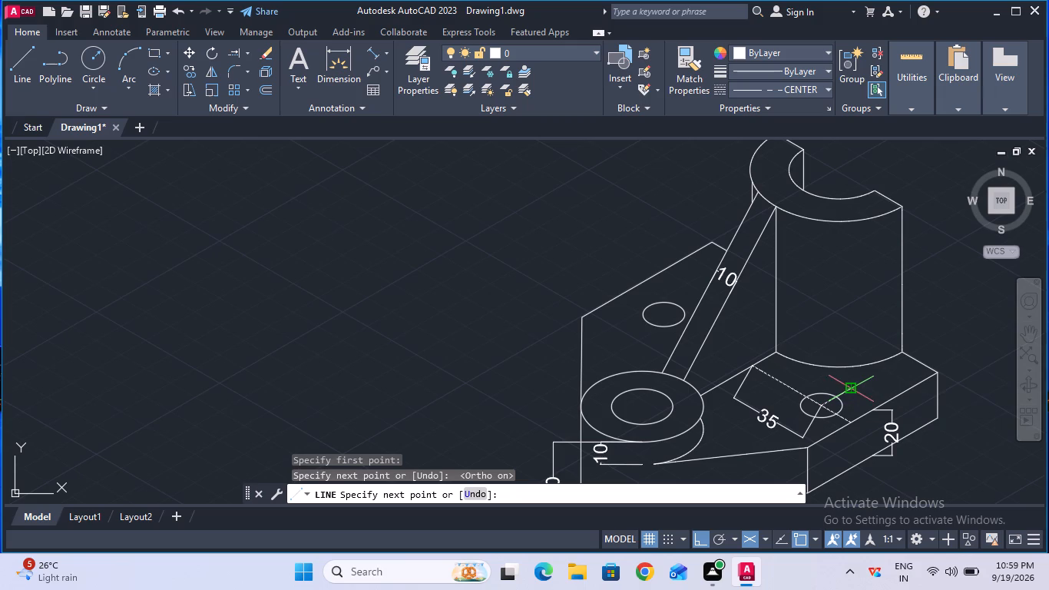
key("Escape")
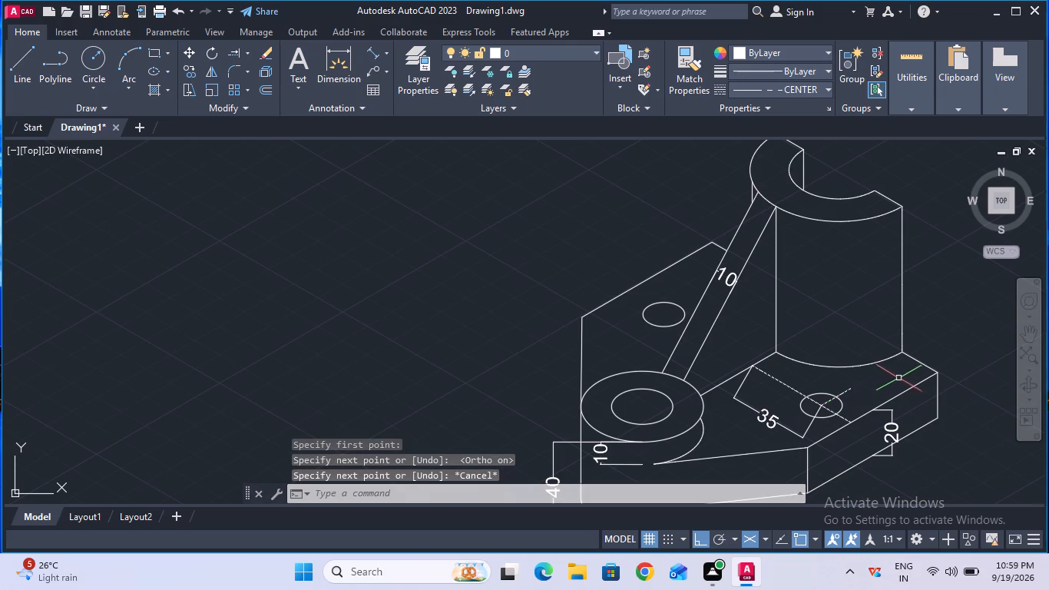
Extend the new 30° centre line to the base's end edge beside the half-cylinder.
left_click(240, 53)
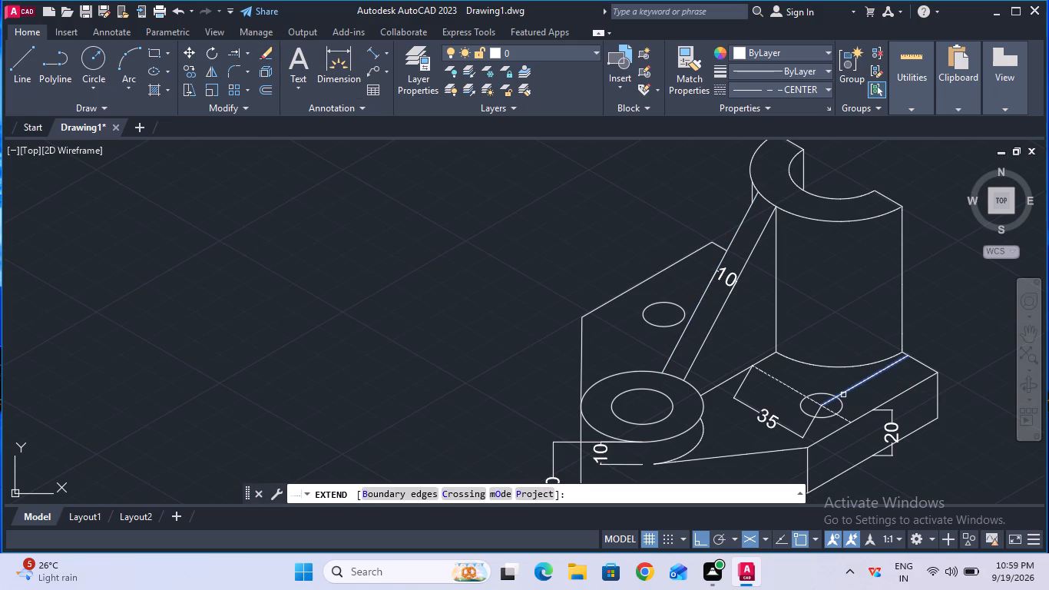
left_click(843, 395)
key("Escape")
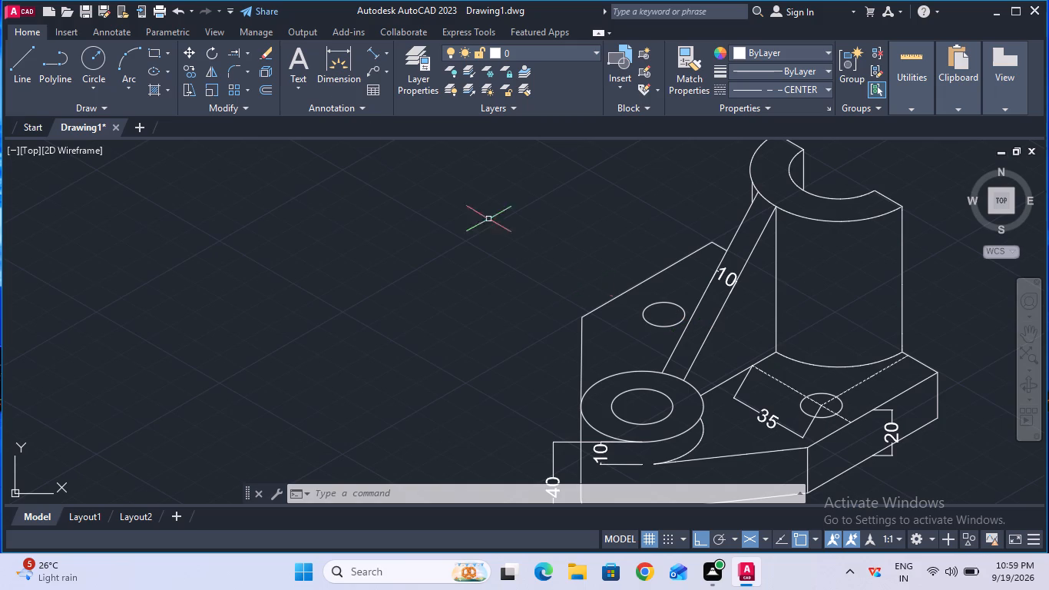
Add an aligned dimension from the hole's centre to the extended centre line's end on the base edge, placed towards the front edge.
left_click(376, 51)
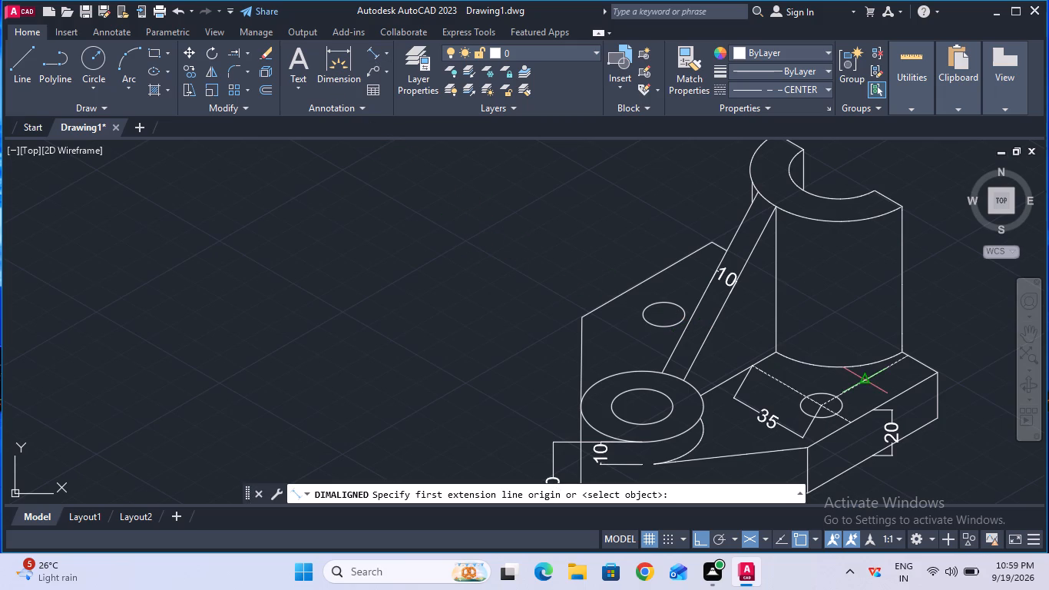
left_click(825, 407)
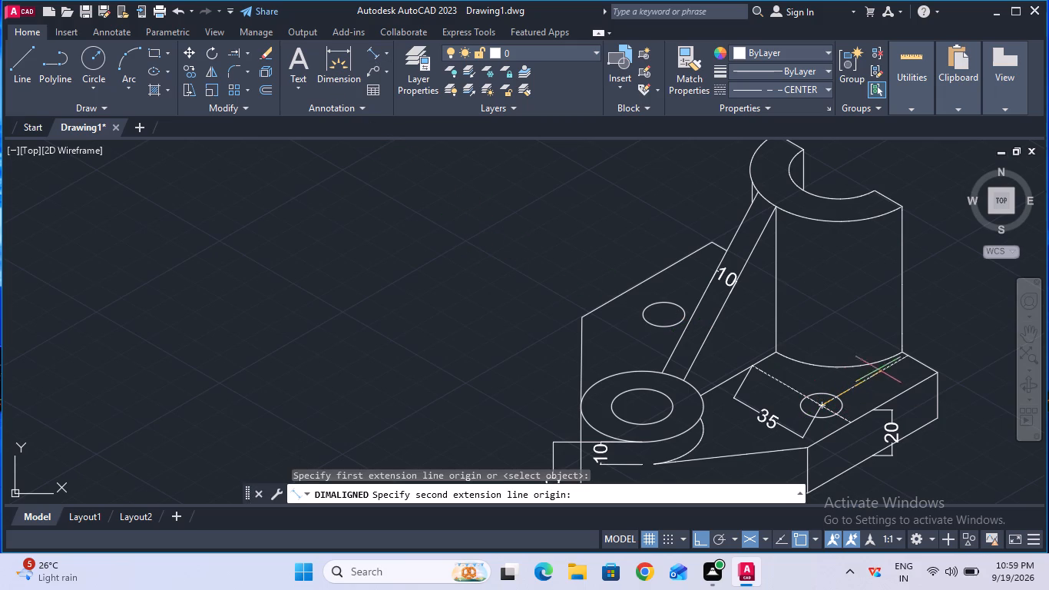
left_click(910, 356)
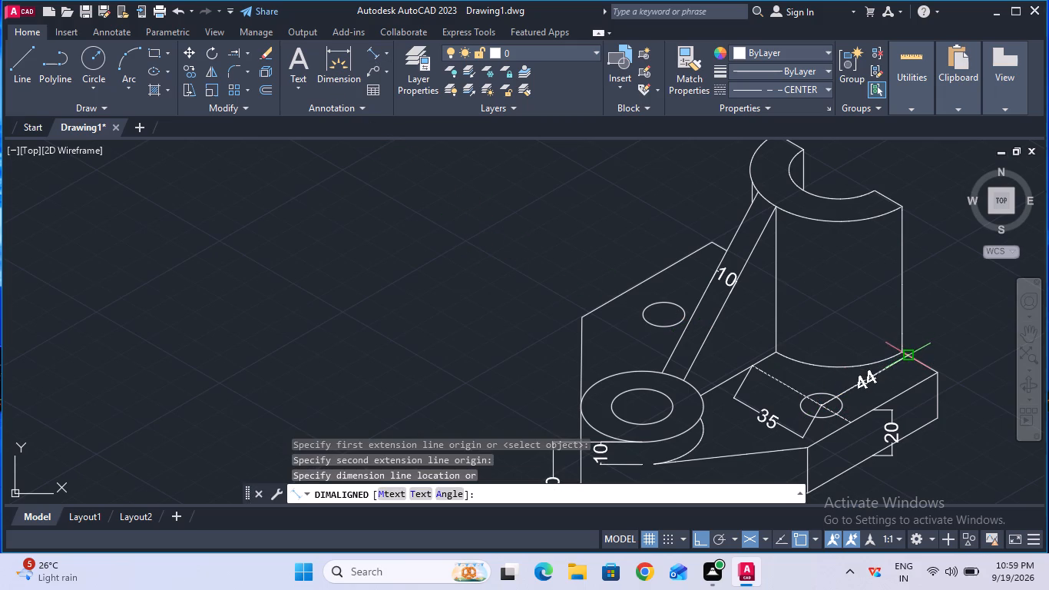
left_click(912, 373)
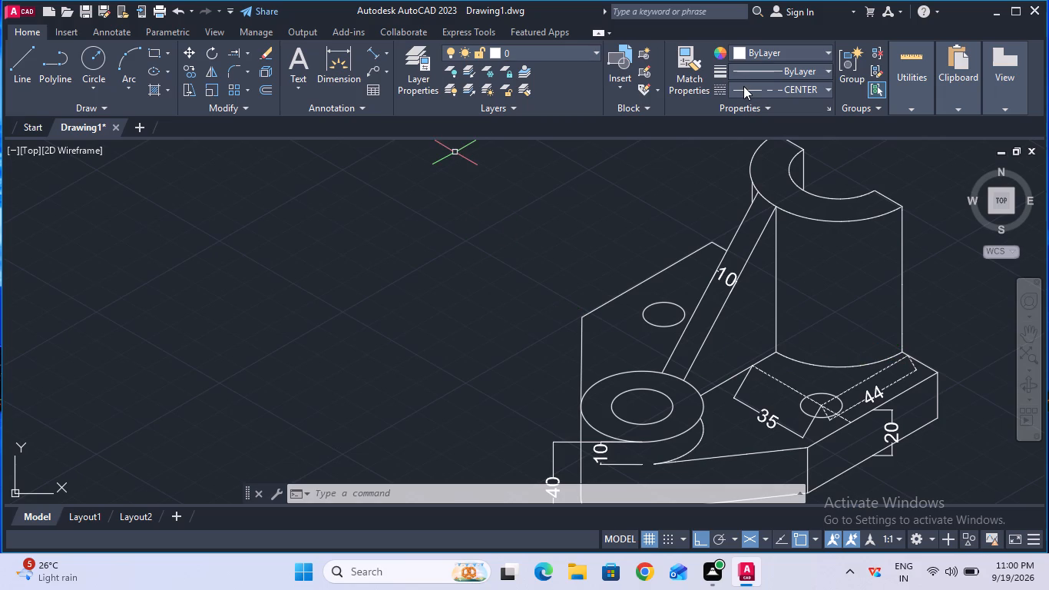
Add an aligned dimension from the hole's centre to the outer end of the first dashed centre line, placed beside the hole.
left_click(379, 56)
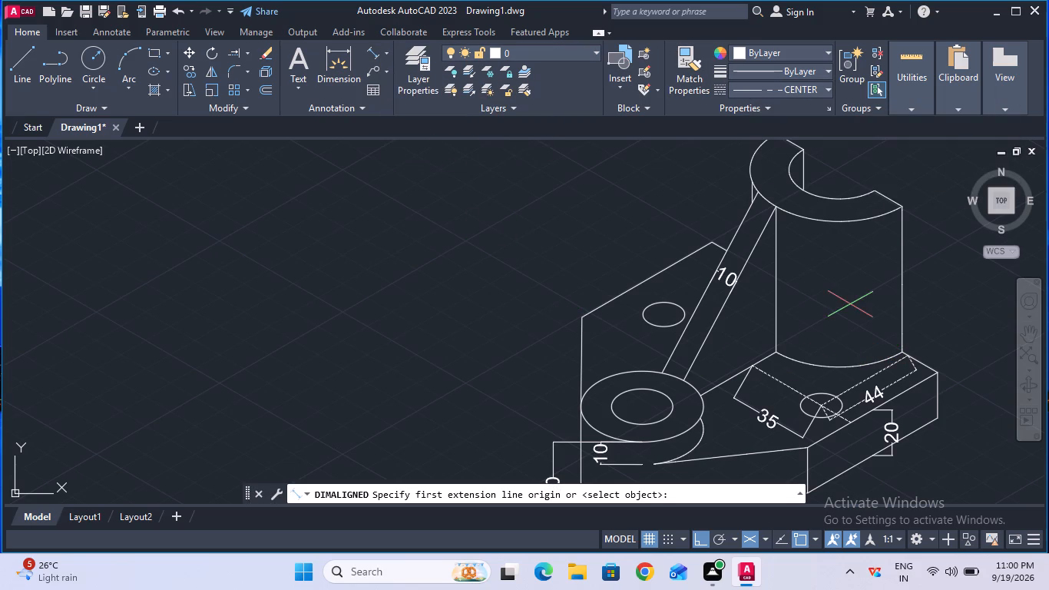
left_click(822, 408)
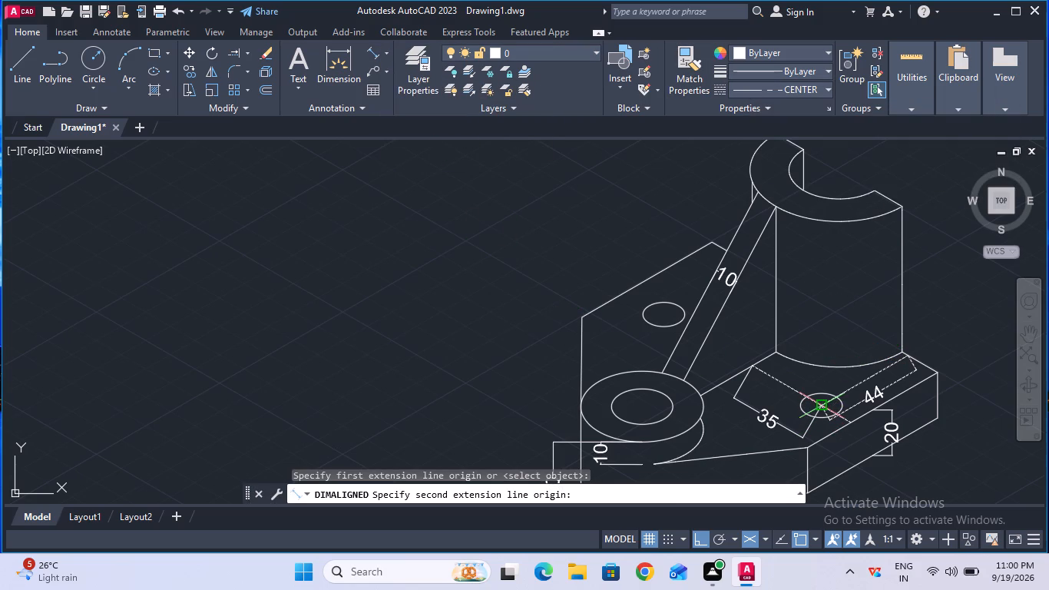
left_click(848, 423)
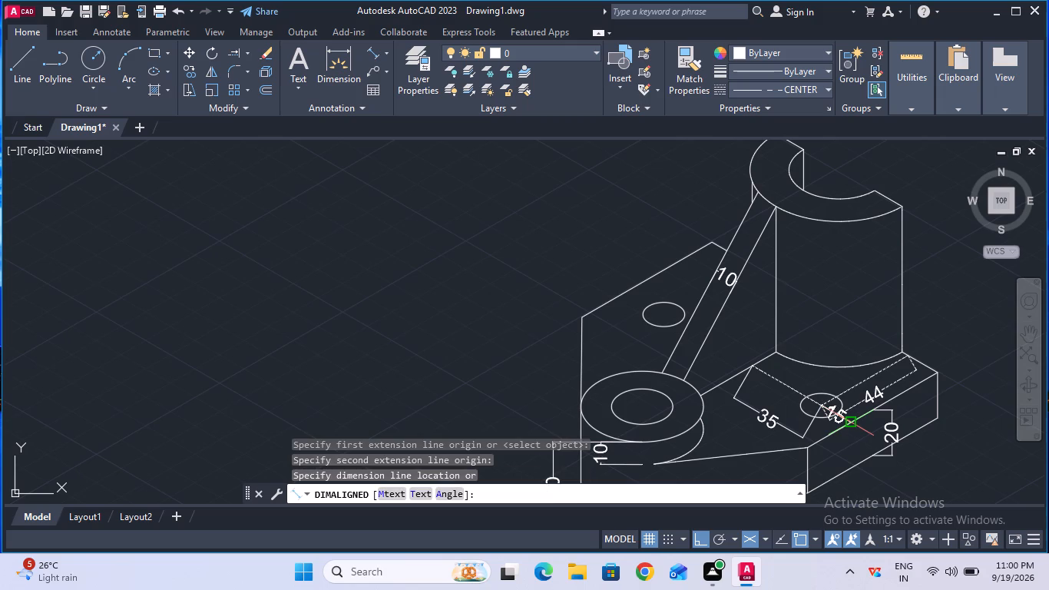
left_click(836, 452)
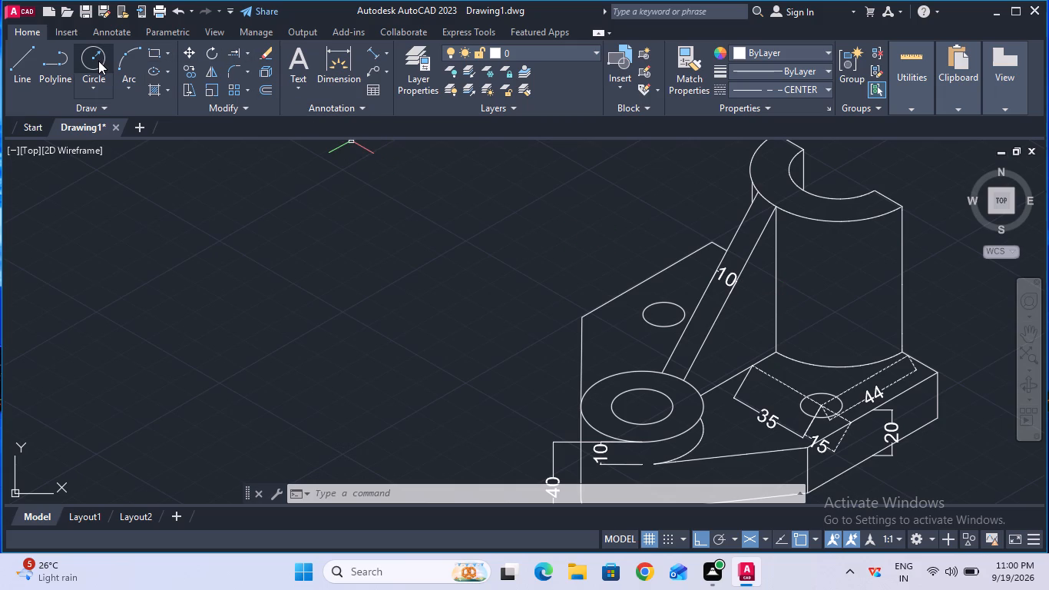
Add an aligned dimension along the base's sloping edge beside the copied hole, placed outside the part.
left_click(371, 58)
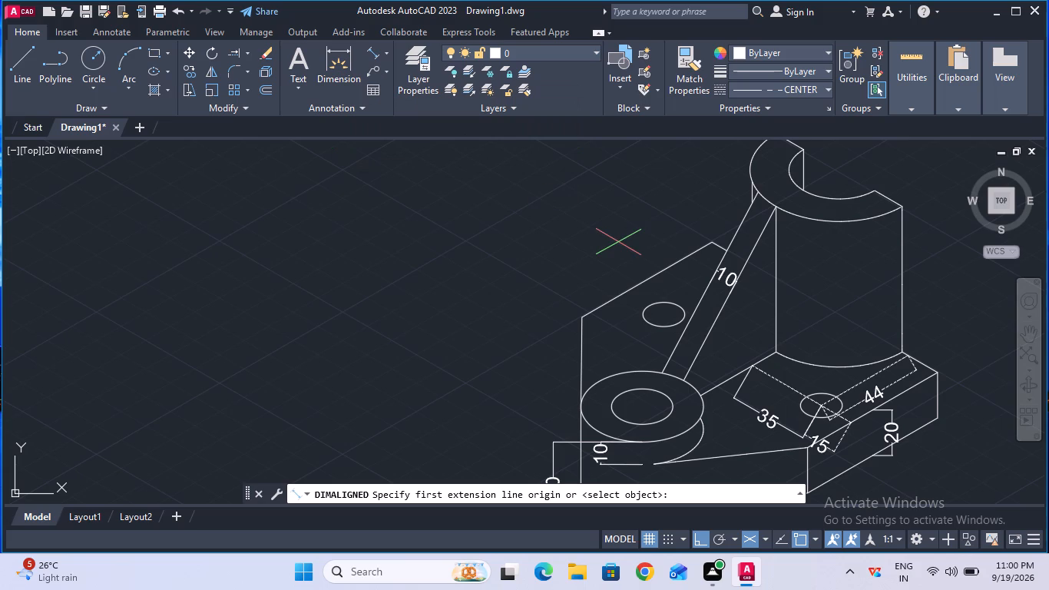
double_click(582, 315)
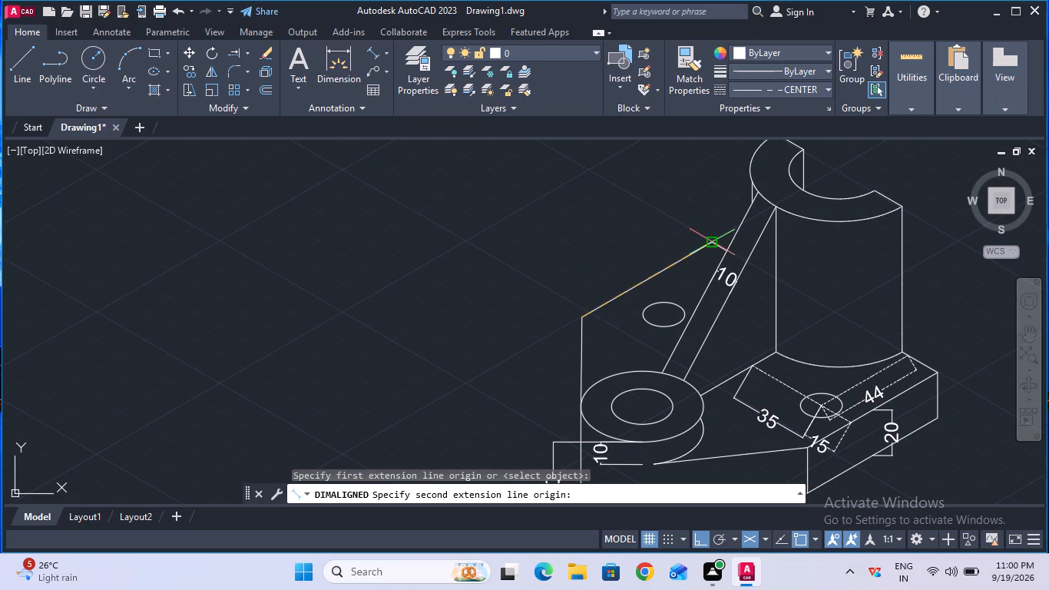
left_click(713, 244)
left_click(695, 217)
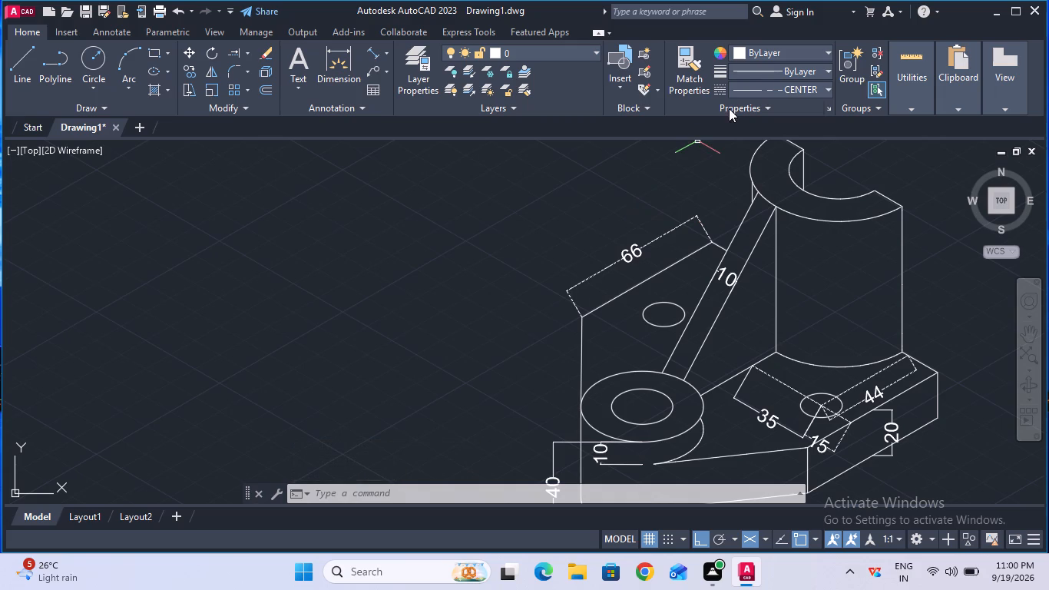
Set the current linetype to ByBlock and add an aligned dimension for the half-cylinder's height along its outer vertical edge, placed outside the part.
left_click(763, 81)
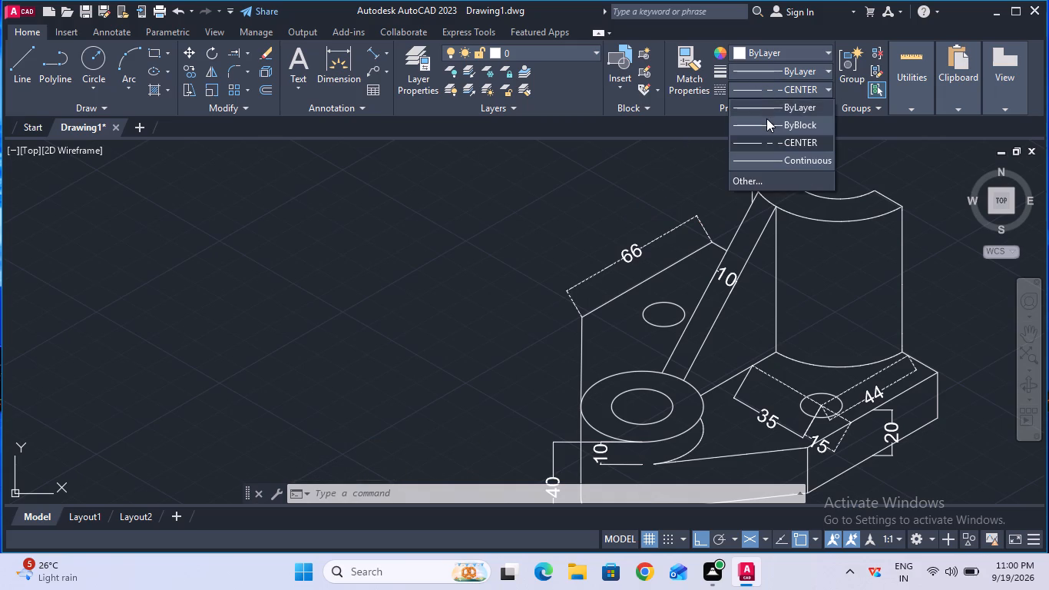
left_click(766, 118)
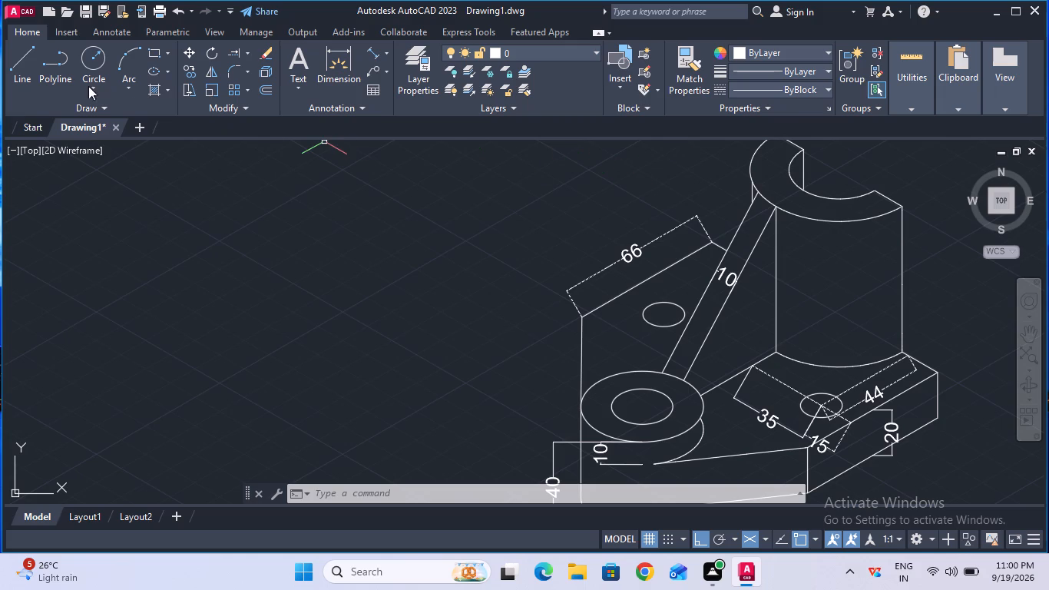
left_click(368, 51)
left_click(903, 207)
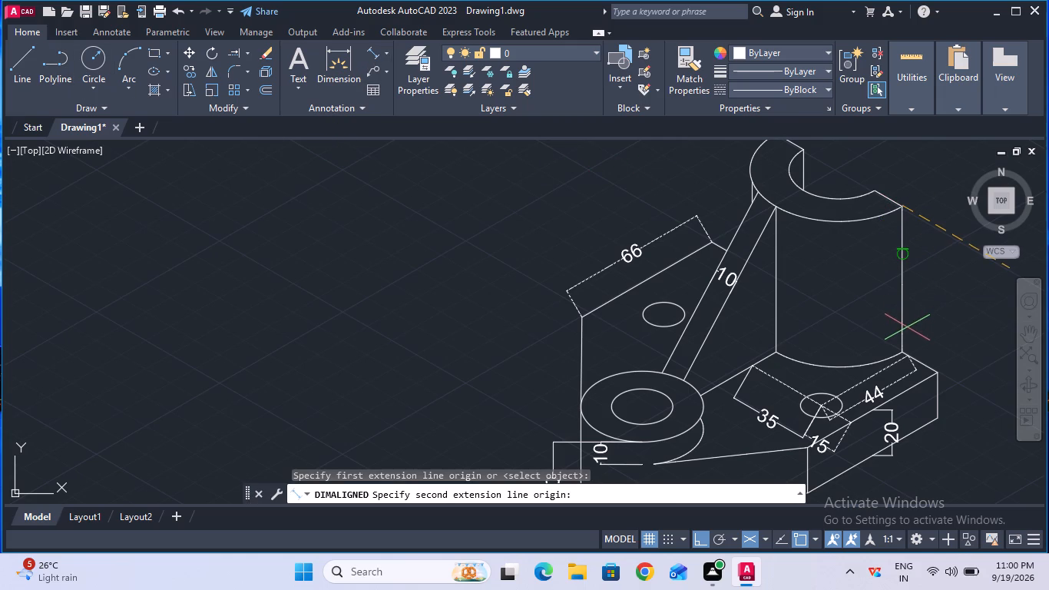
key("F5")
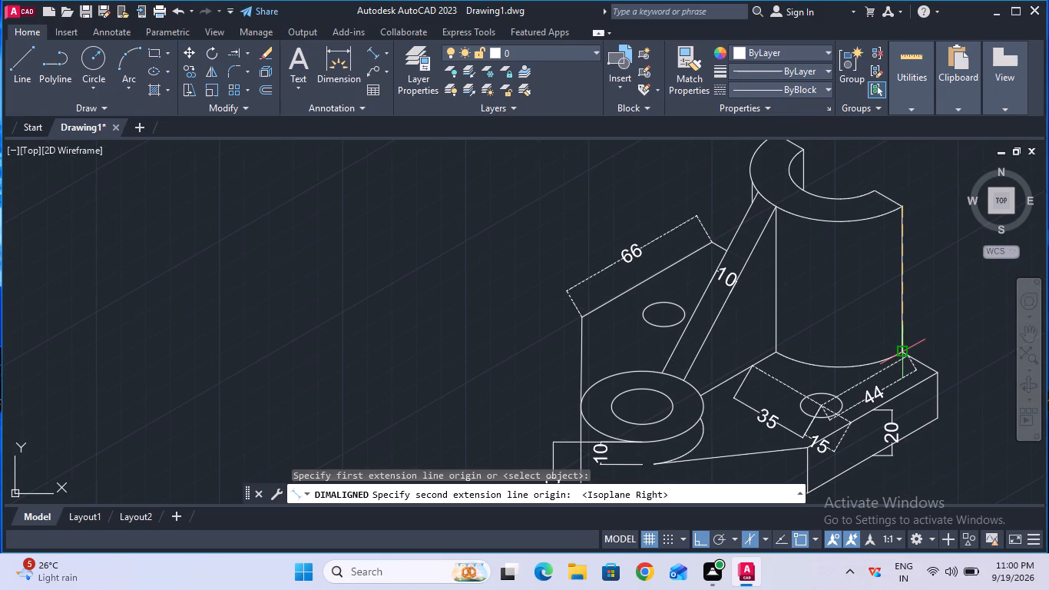
double_click(903, 353)
left_click(946, 350)
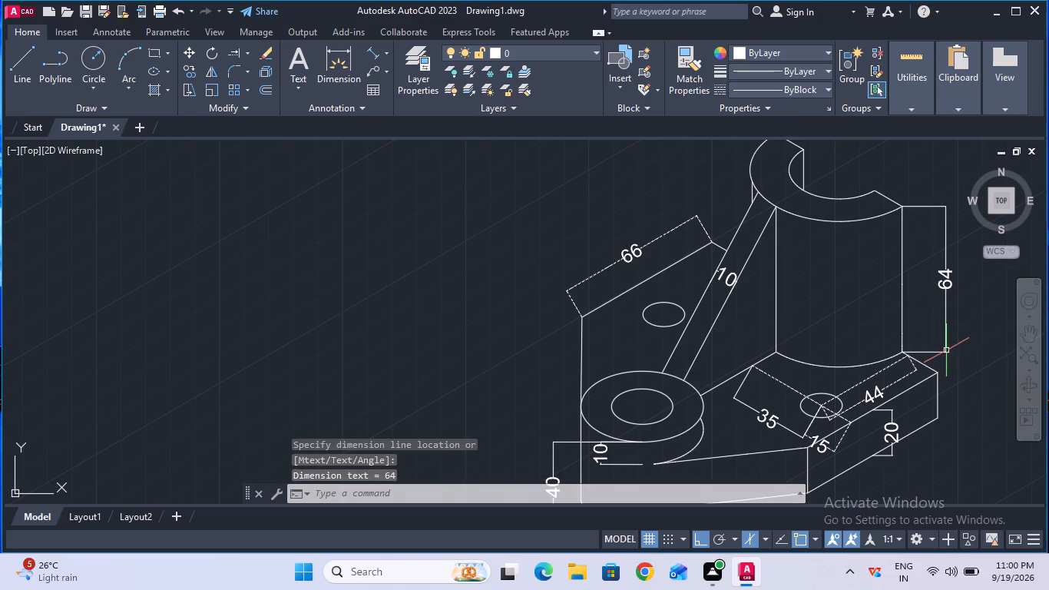
scroll(862, 314, "down", 2, "ctrl")
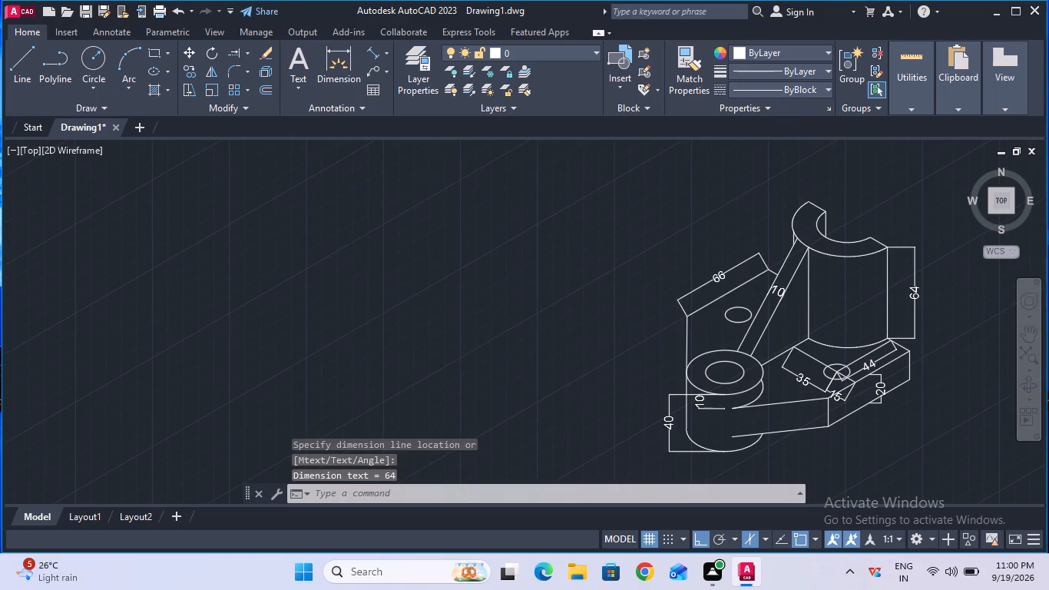
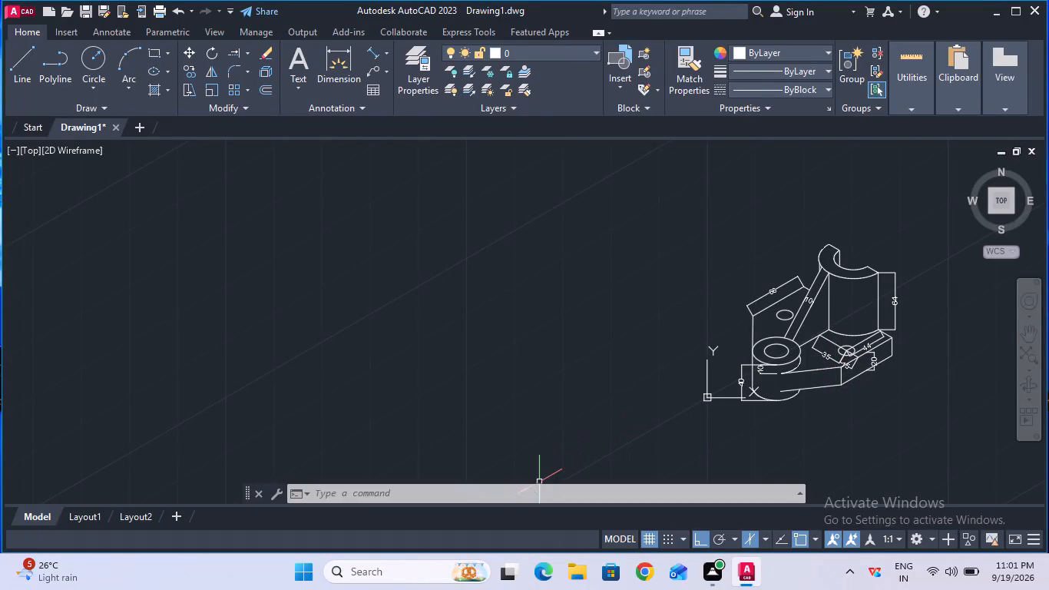
Run LOGFILEOFF to turn off command log recording.
left_click(531, 488)
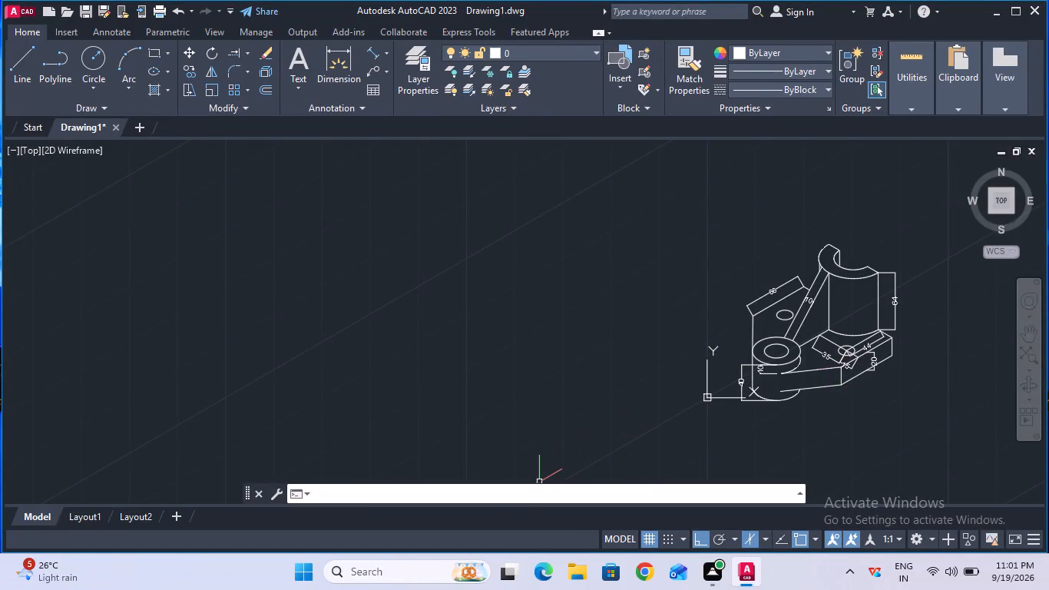
type("lo")
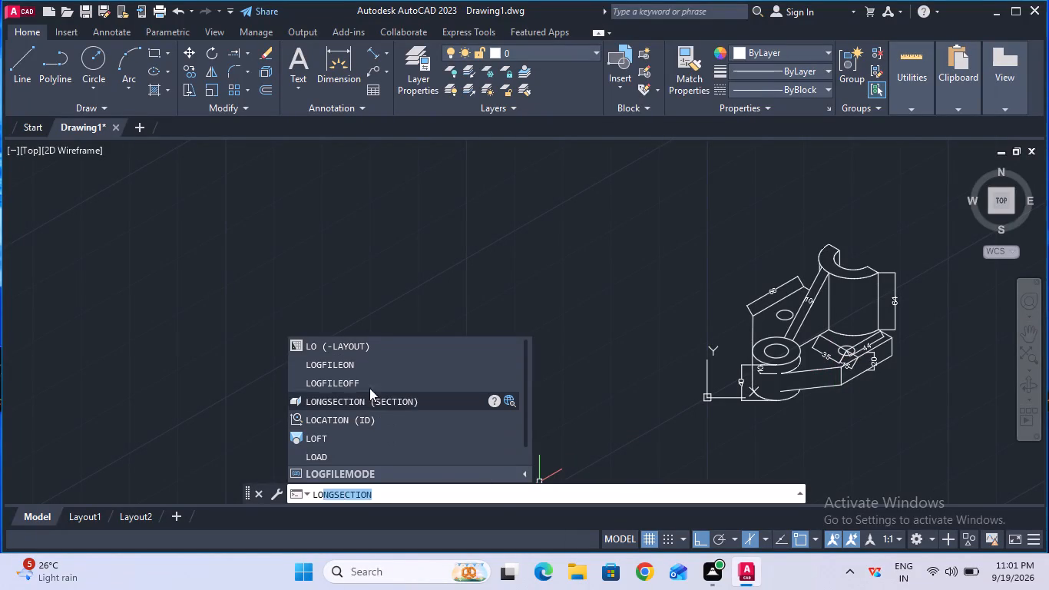
left_click(365, 377)
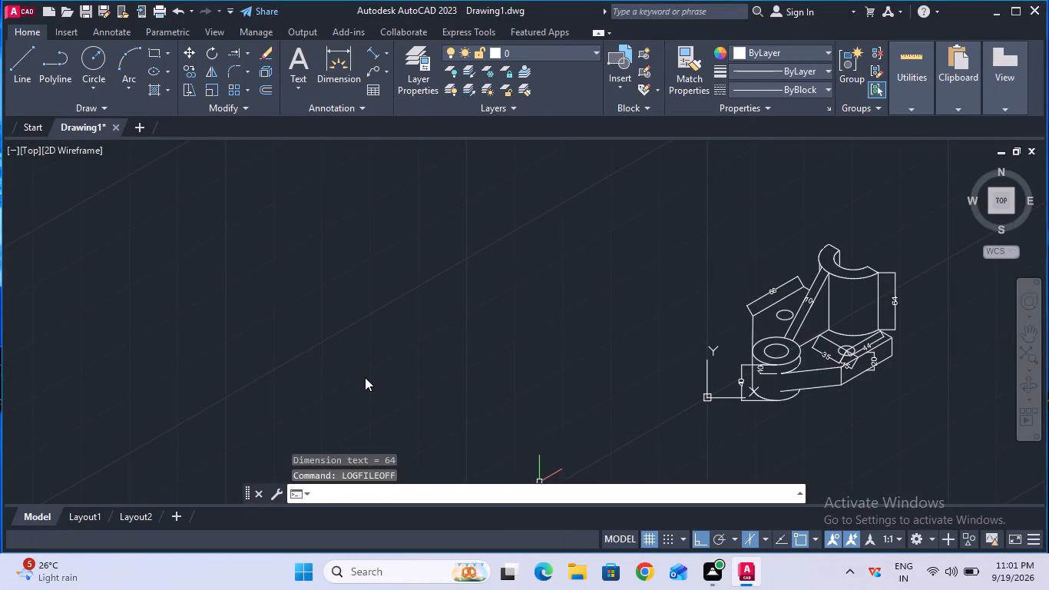
Save the drawing in the Documents folder as Mechanical Machine Block, in AutoCAD 2018 Drawing format.
left_click(82, 5)
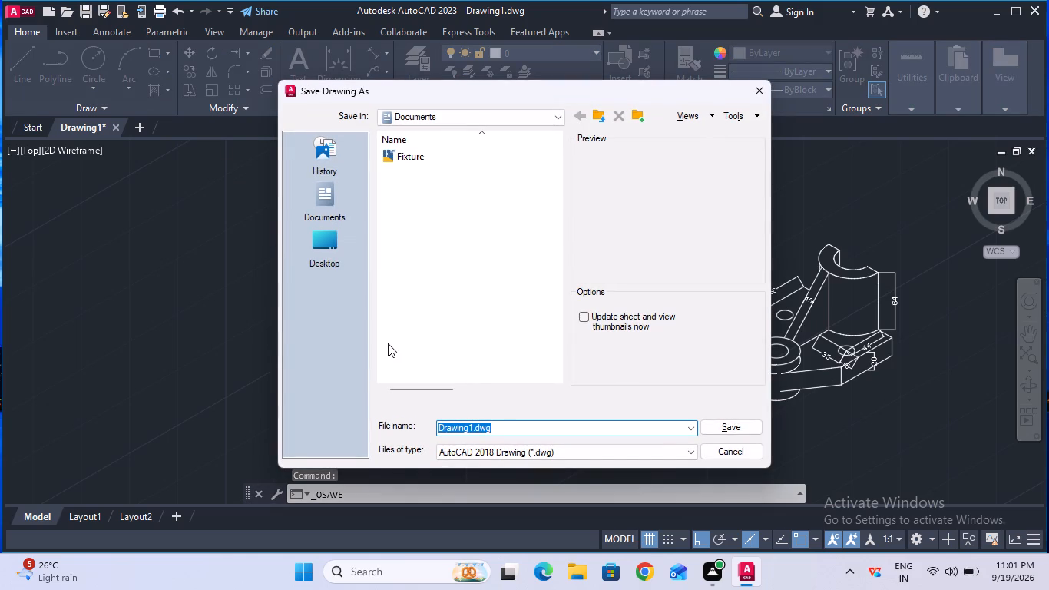
left_click_drag(499, 416, 499, 423)
left_click(499, 426)
key("BackSpace")
key("BackSpace")
key("BackSpace")
key("BackSpace")
key("BackSpace")
key("BackSpace")
key("BackSpace")
key("BackSpace")
key("BackSpace")
key("BackSpace")
key("BackSpace")
key("BackSpace")
key("BackSpace")
key("BackSpace")
key("BackSpace")
key("BackSpace")
key("BackSpace")
key("BackSpace")
key("BackSpace")
key("BackSpace")
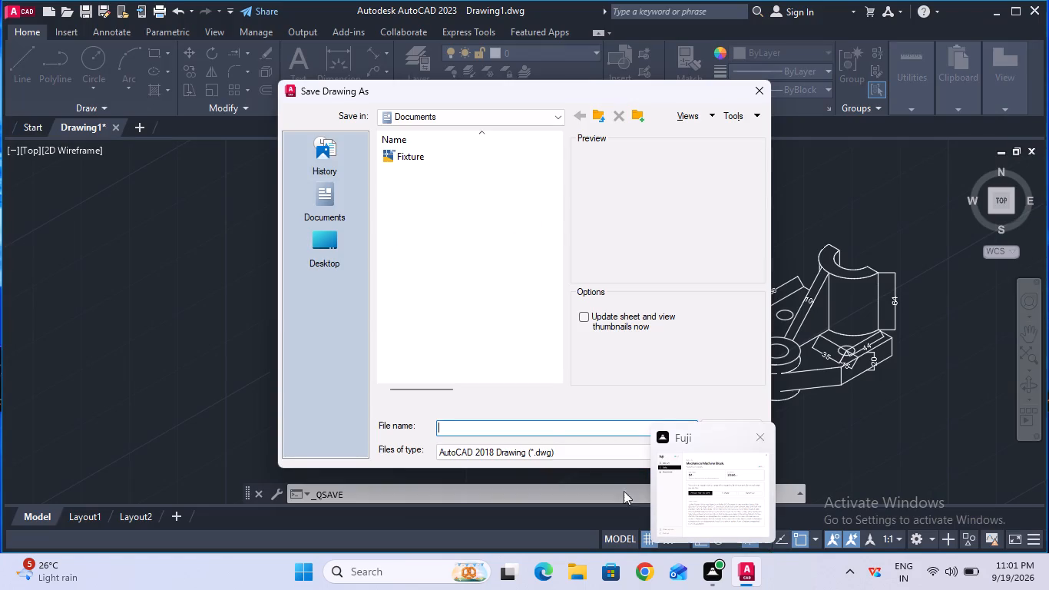
left_click(564, 426)
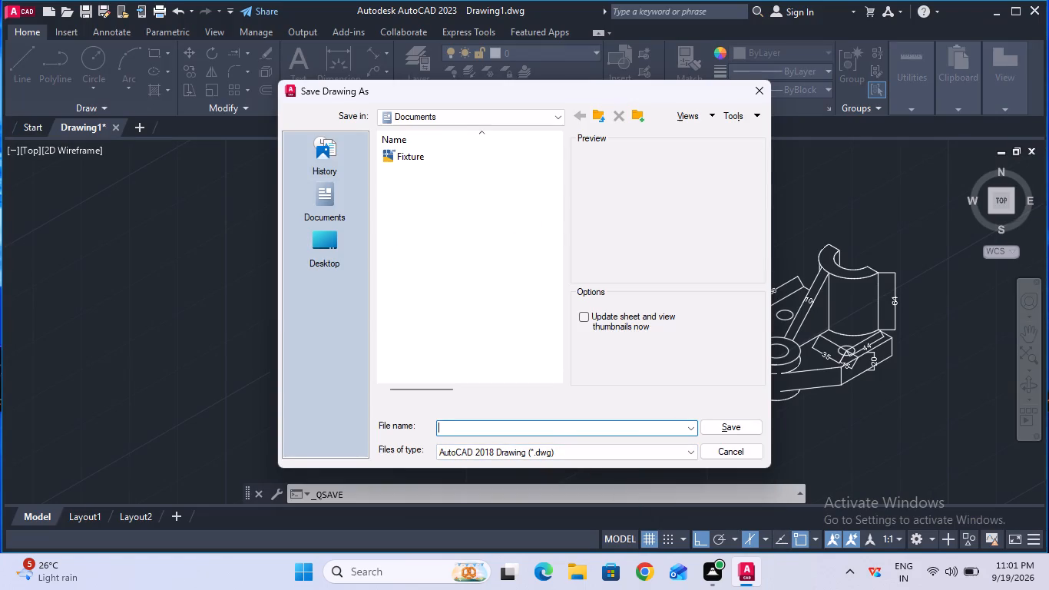
key("m")
type("ech")
type("anical")
key("space")
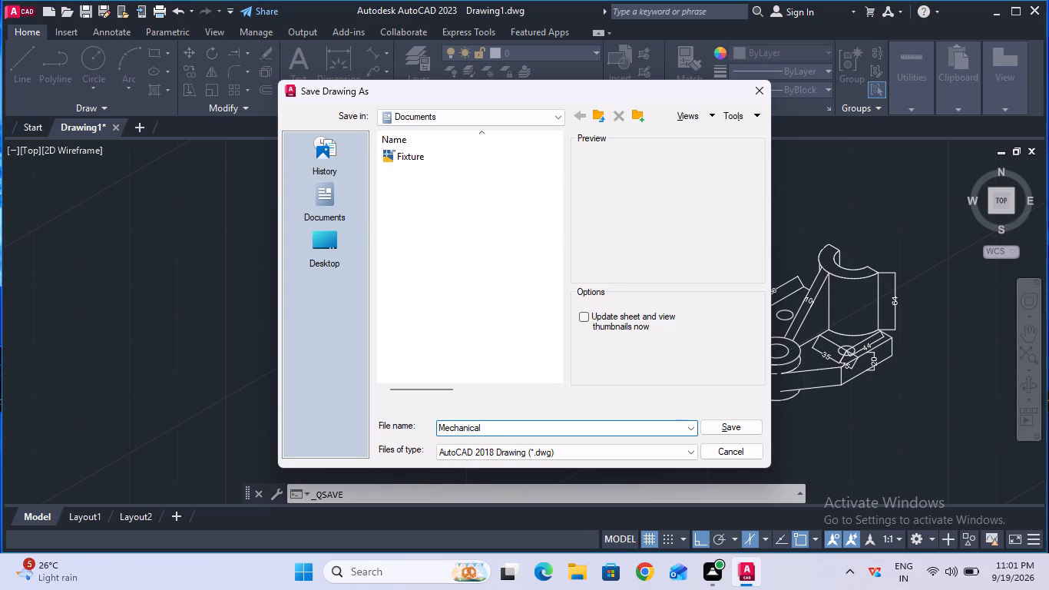
key("m")
type("achi")
type("ne")
key("space")
key("b")
type("lo")
type("ck")
double_click(733, 430)
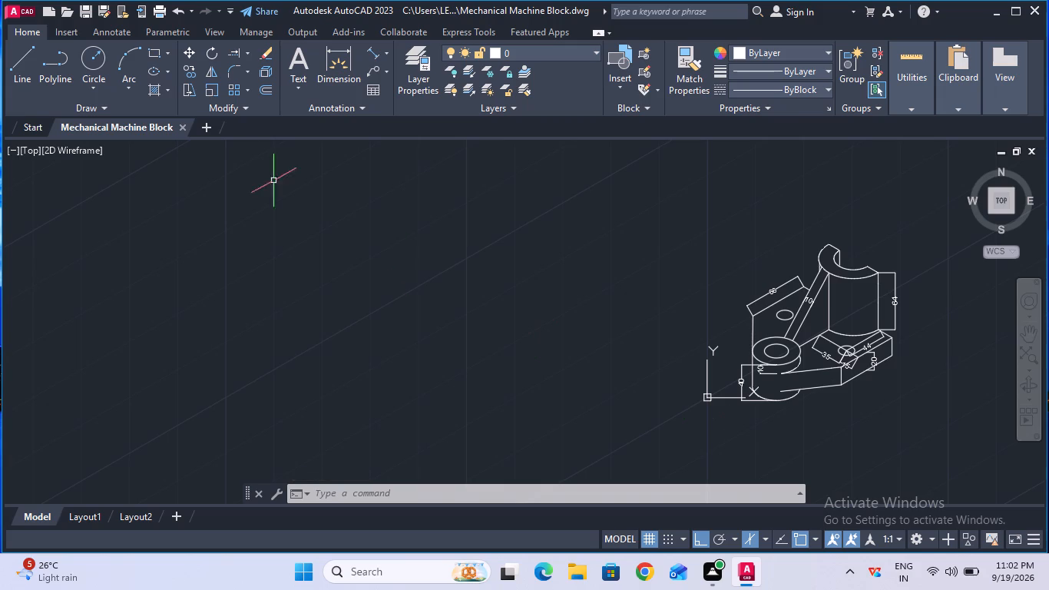
Set up a centred plot on ISO A4 (297 x 210 mm) paper, with a window enclosing the whole dimensioned part.
double_click(156, 11)
left_click(346, 300)
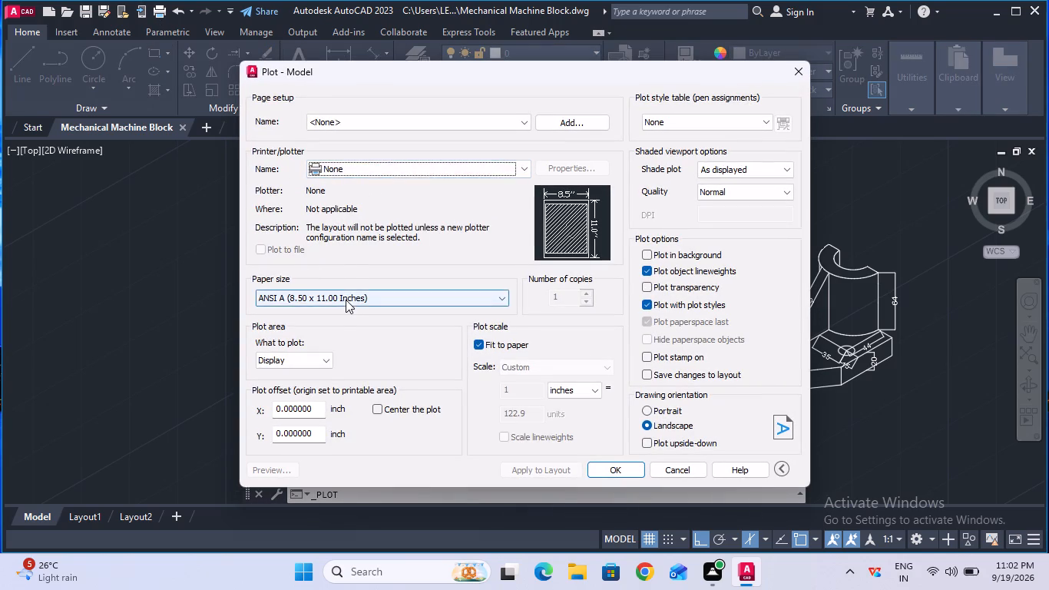
left_click(344, 197)
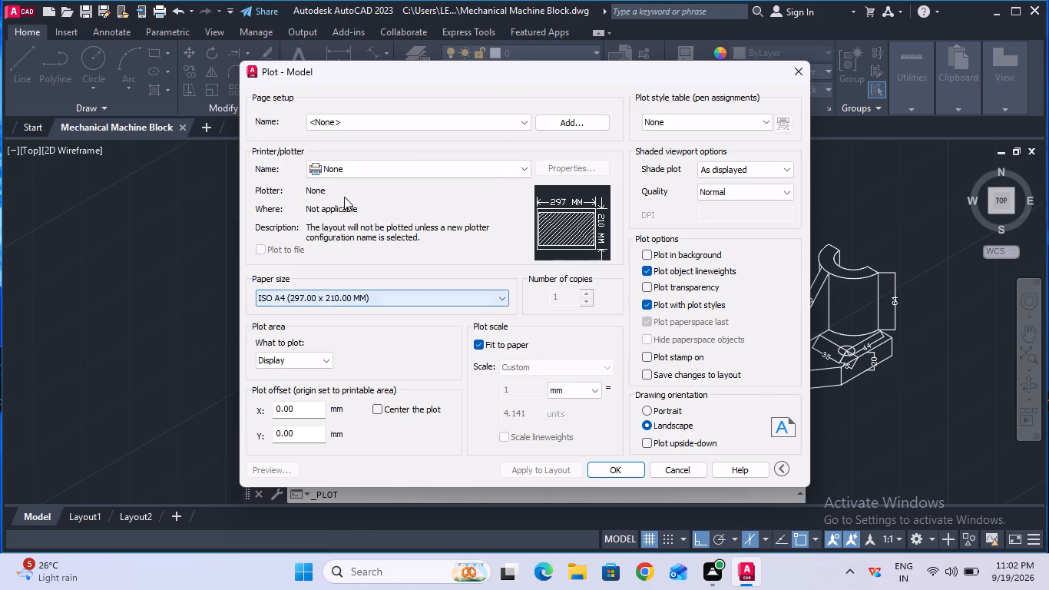
left_click(321, 356)
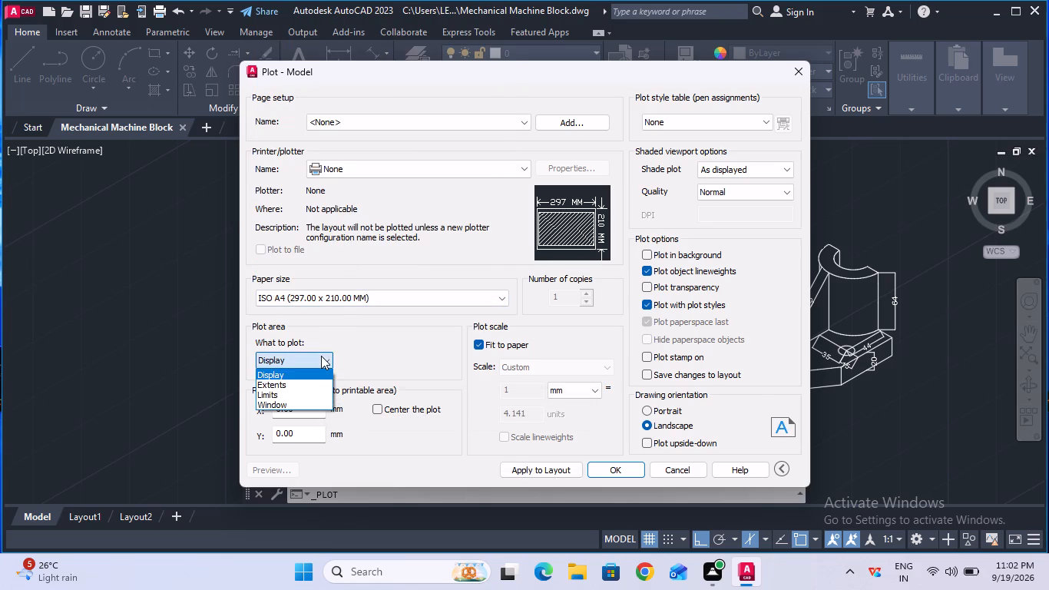
left_click(381, 412)
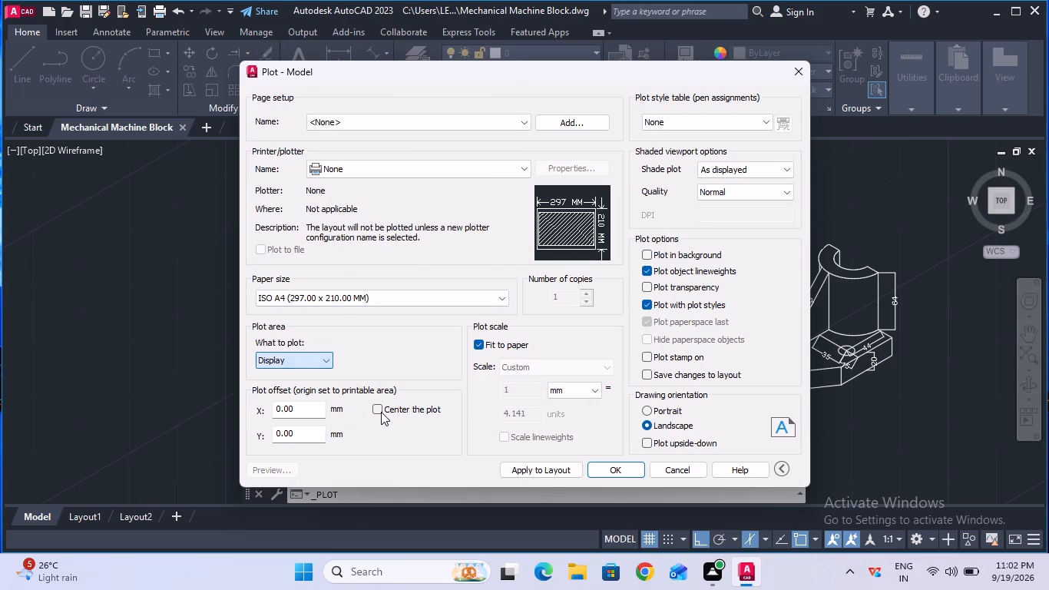
left_click(381, 412)
left_click(322, 362)
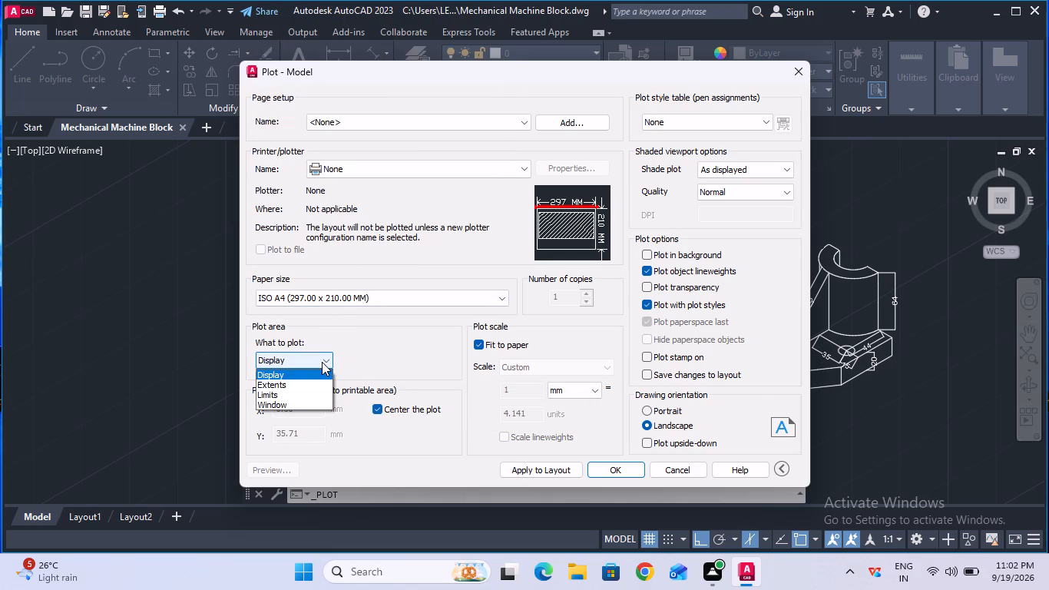
left_click(316, 408)
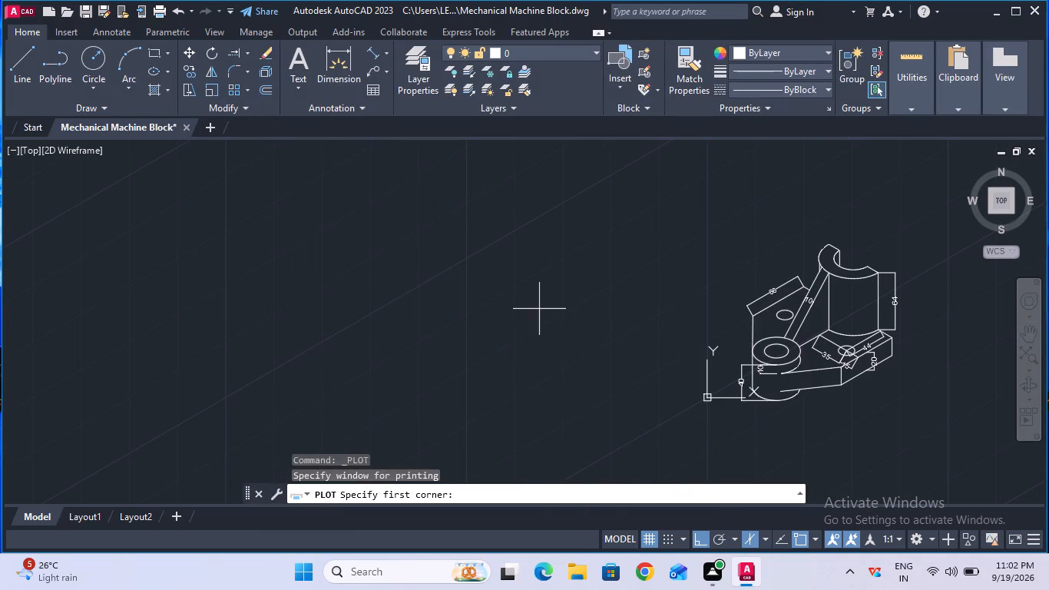
left_click(640, 174)
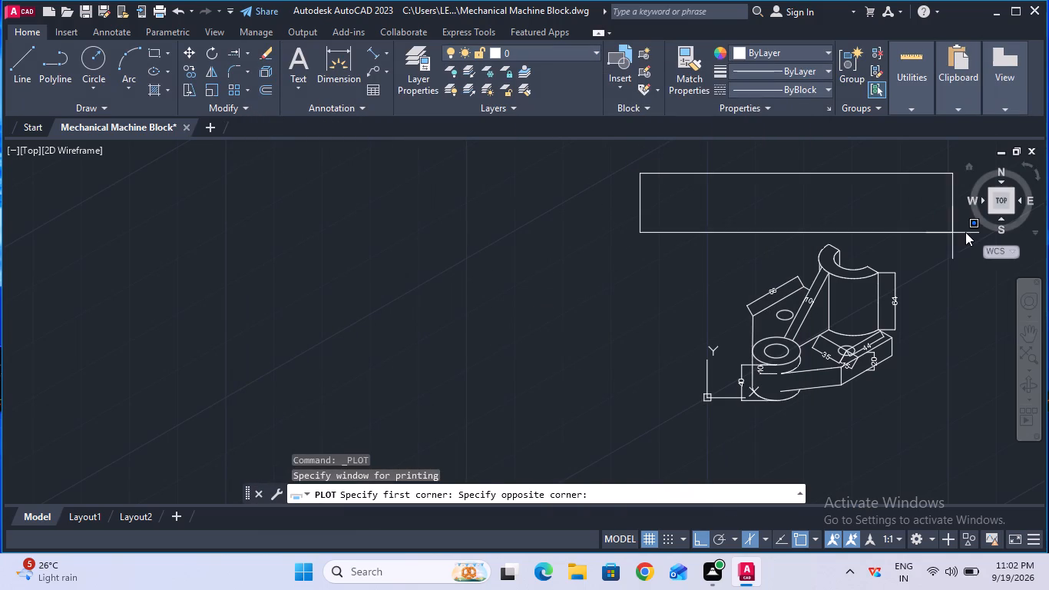
left_click(936, 409)
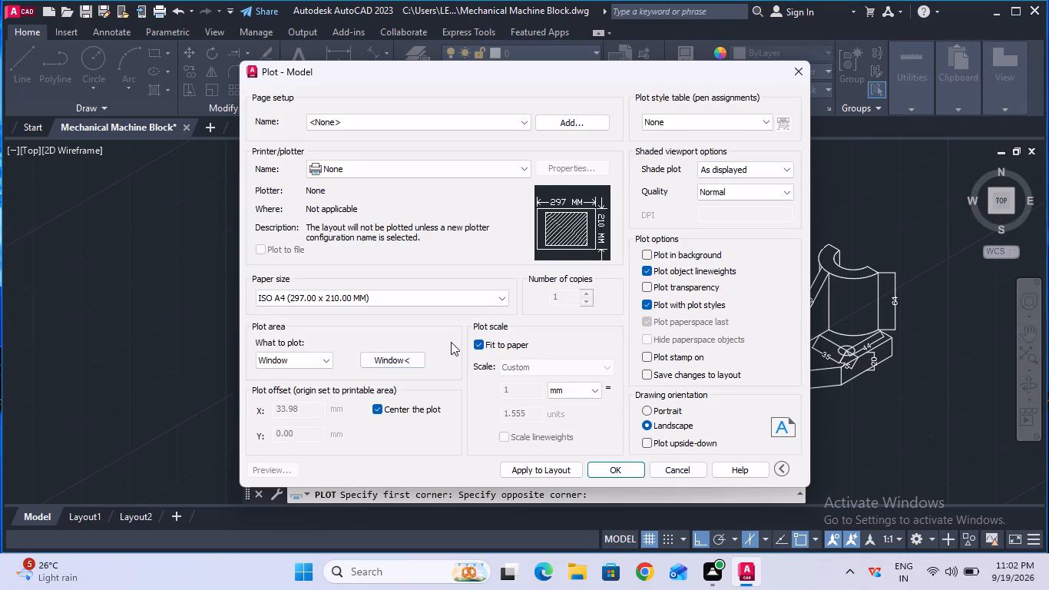
Plot the windowed area with DWG To PDF.pc3 and save it as Mechanical Machine Block-Model.pdf.
left_click(469, 173)
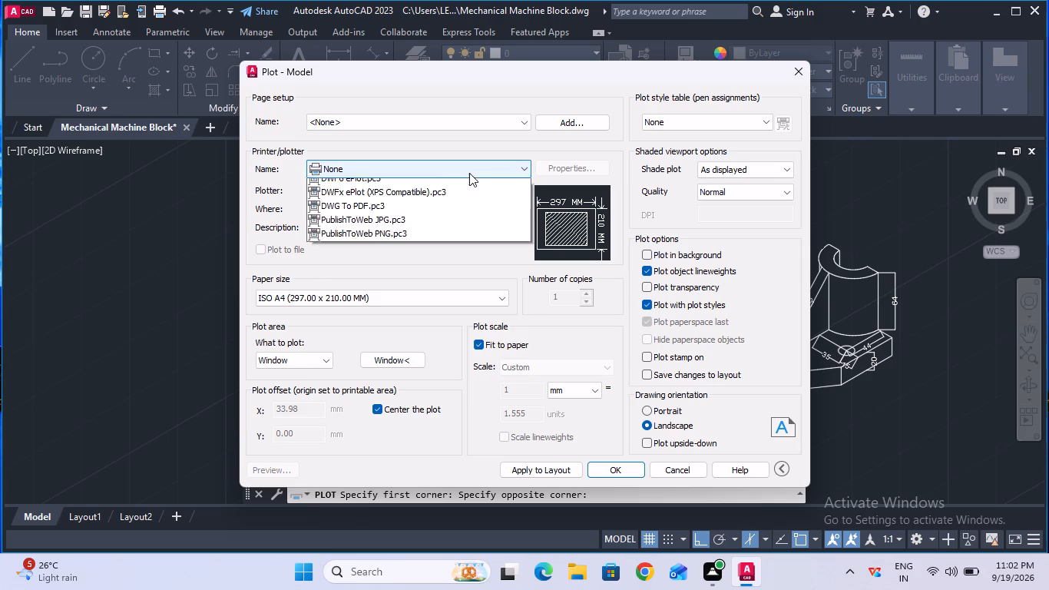
left_click(454, 360)
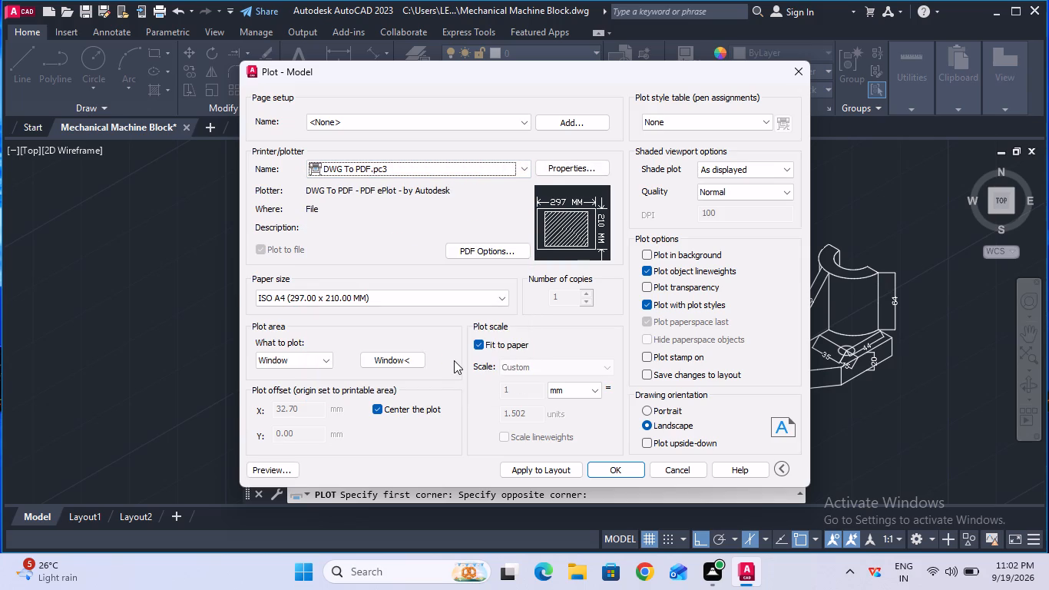
left_click(617, 476)
left_click(742, 425)
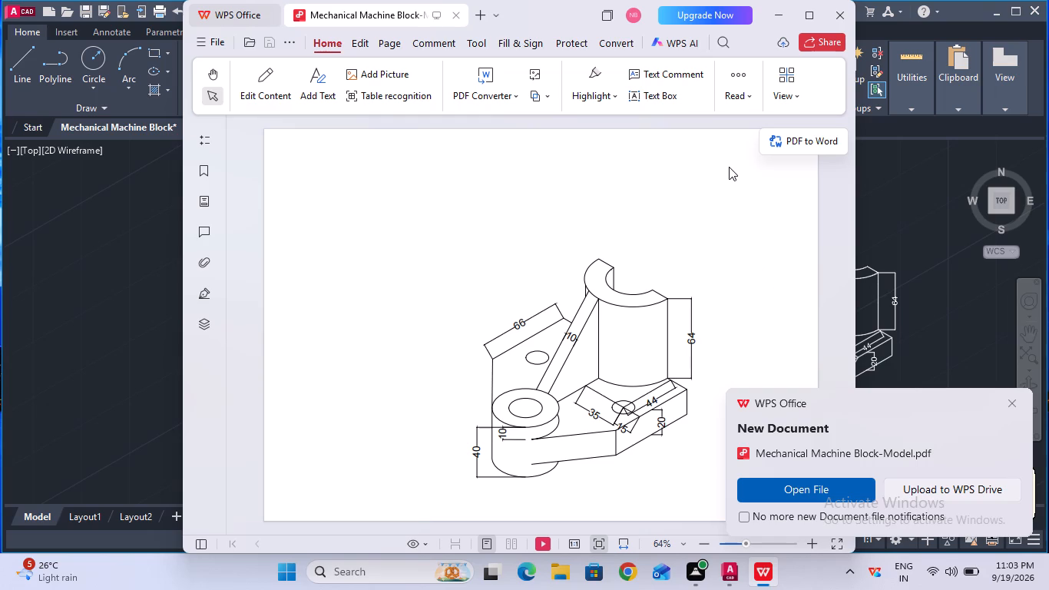
Close the plotted PDF in WPS Office and dismiss its new document notification.
left_click(837, 17)
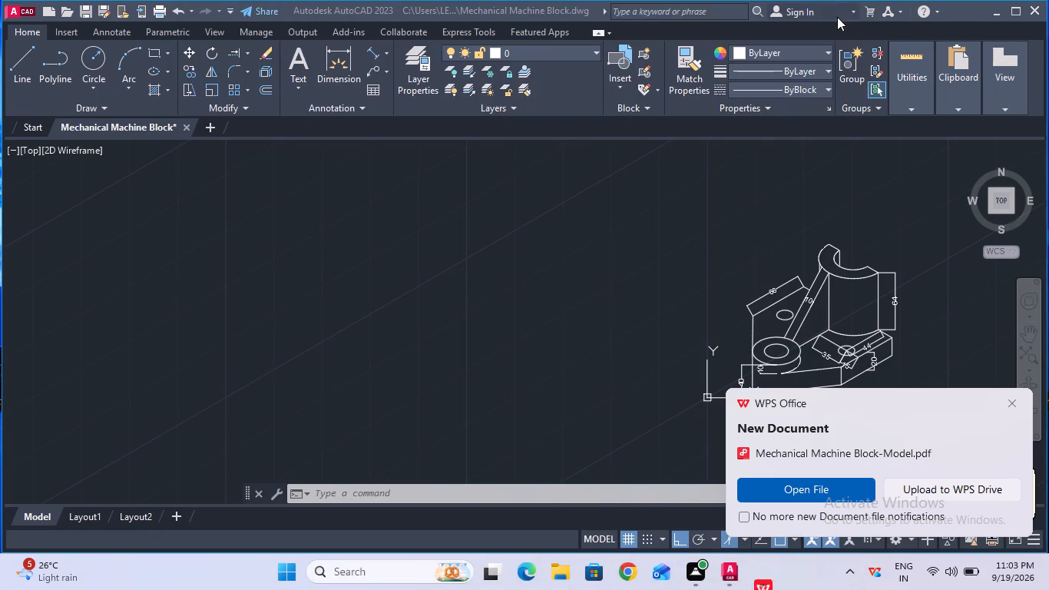
left_click(1008, 408)
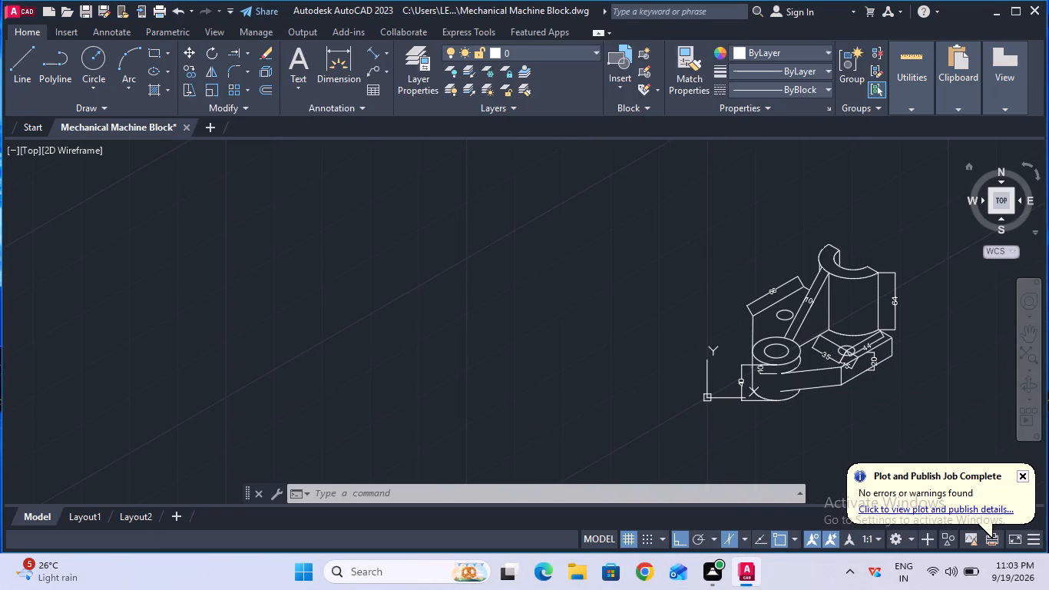
Exit AutoCAD, saving the changes to Mechanical Machine Block.dwg.
left_click(1032, 5)
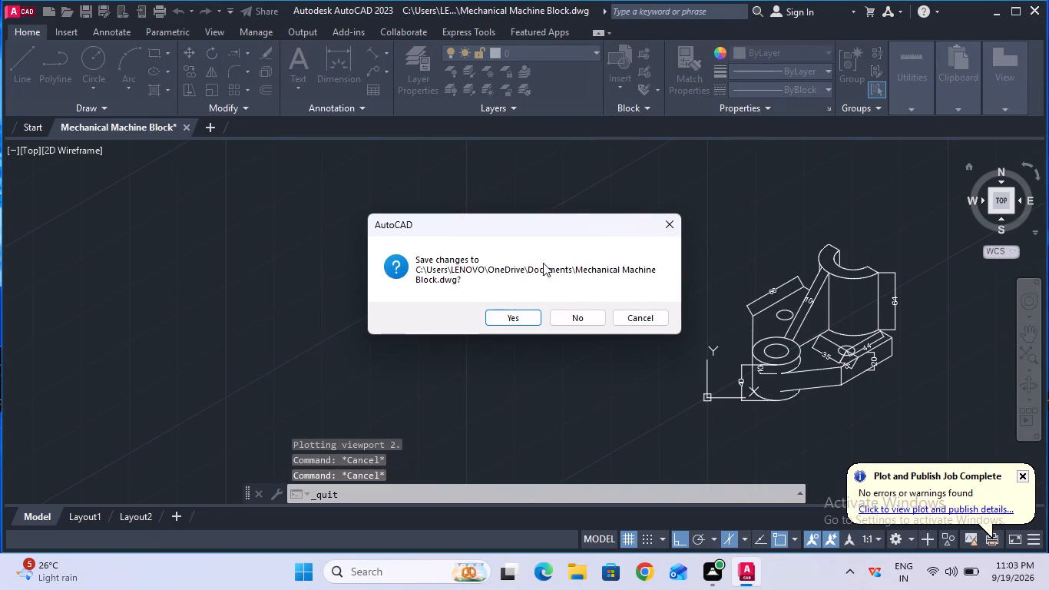
left_click(501, 312)
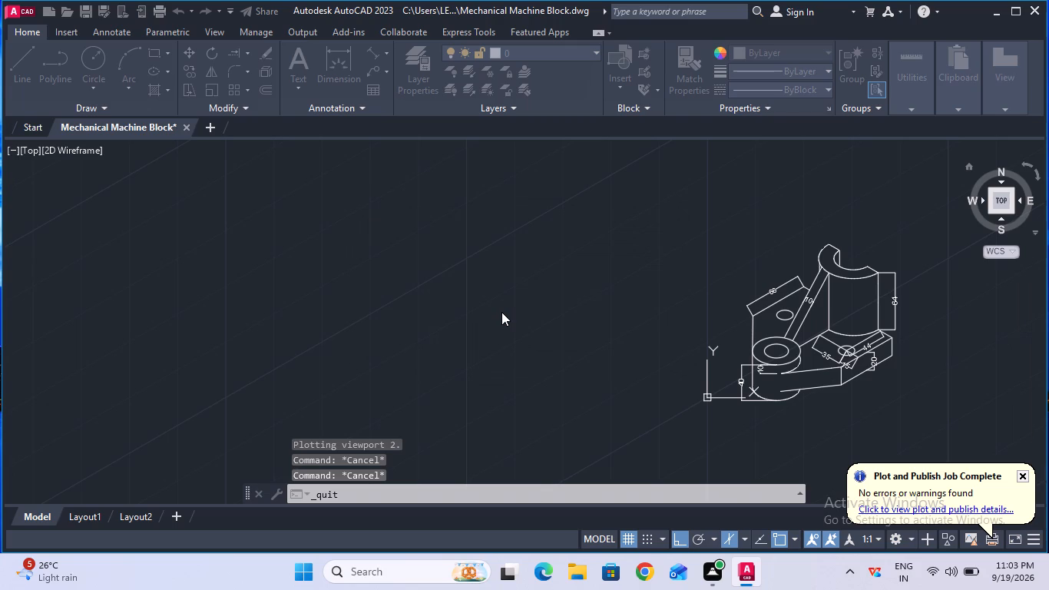